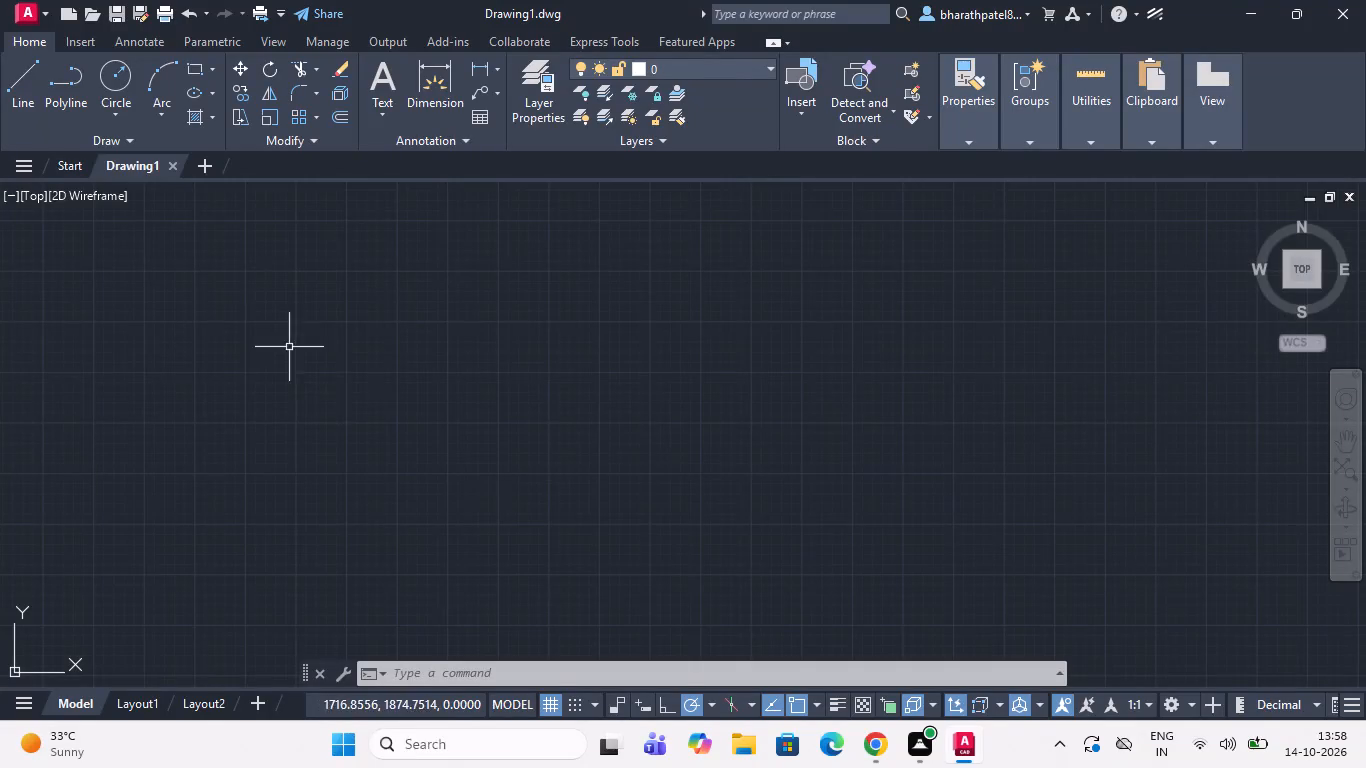
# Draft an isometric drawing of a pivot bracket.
# Turn on log file recording for the blank drawing by running the LOGFILEON command.
pyautogui.click(649, 671)
pyautogui.press('l')
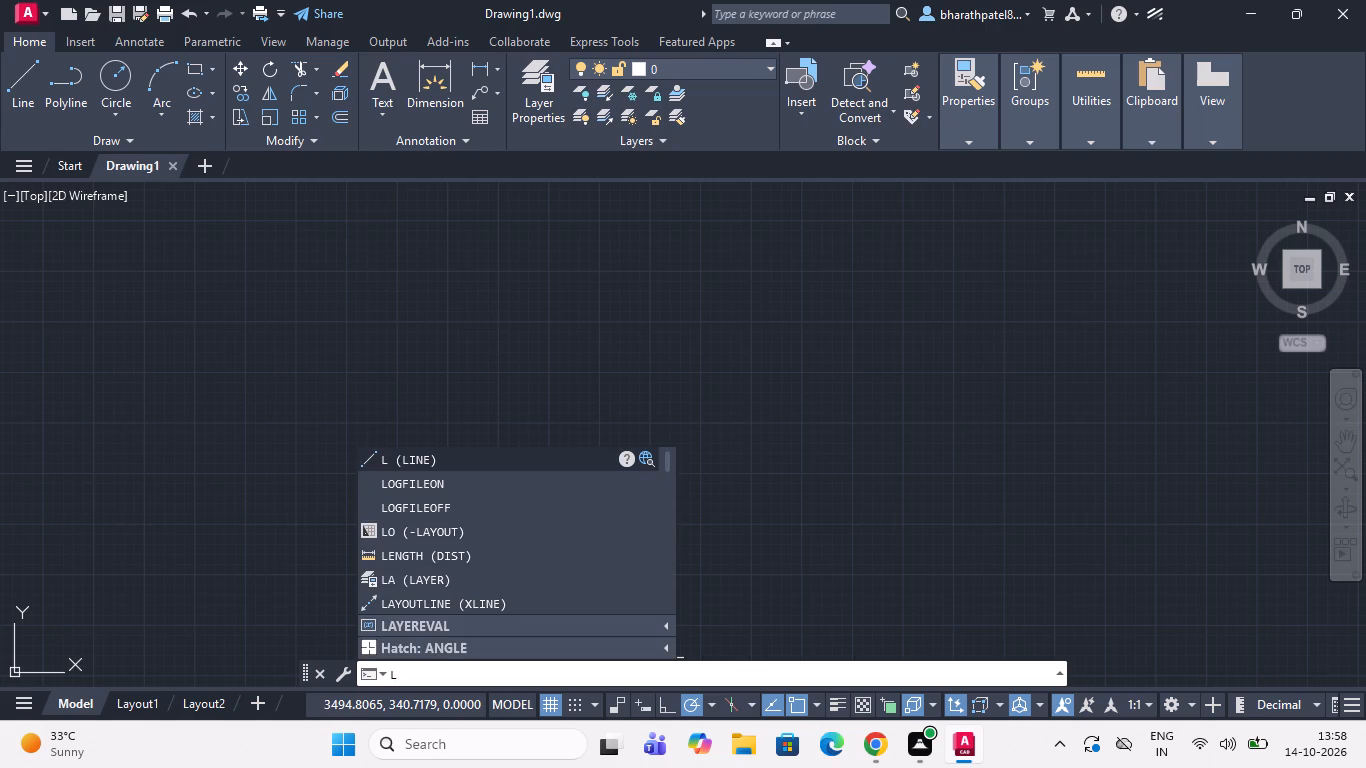
pyautogui.press('Down')
pyautogui.press('Return')
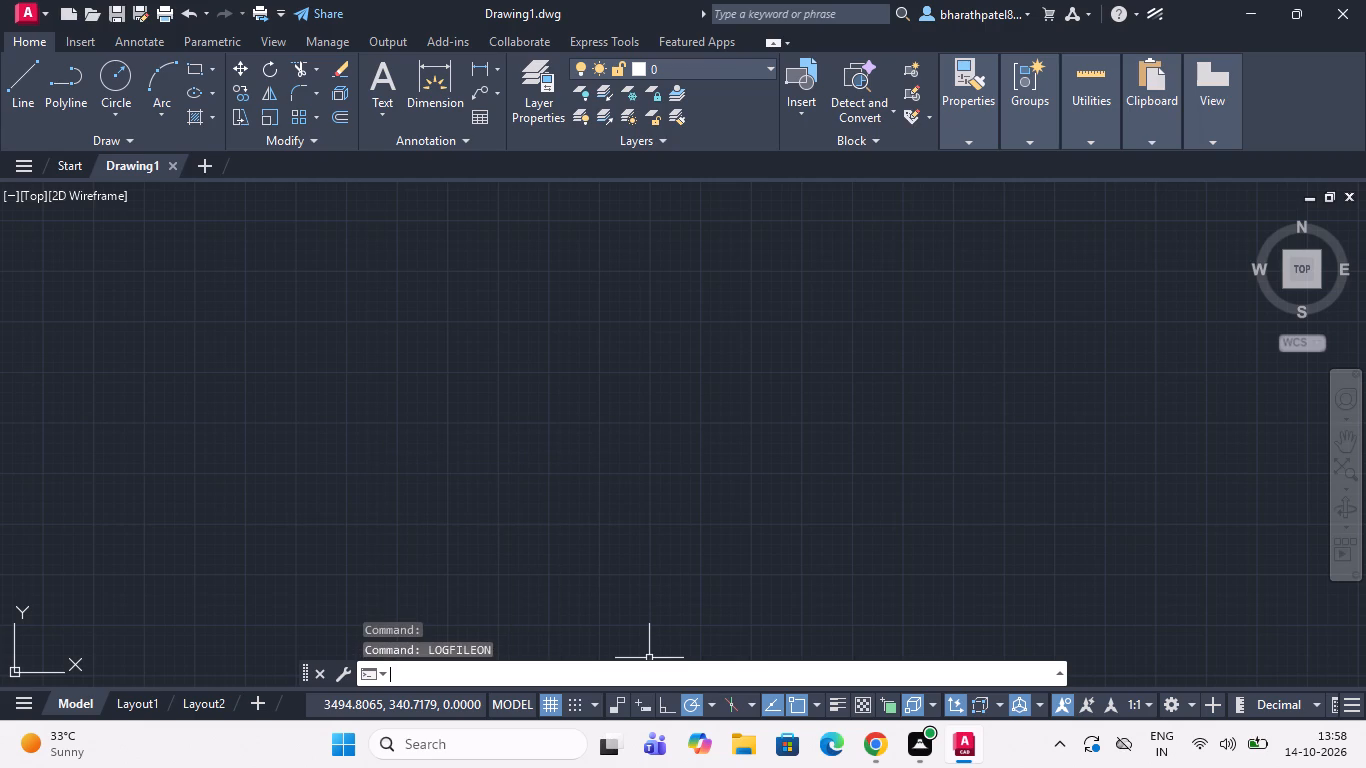
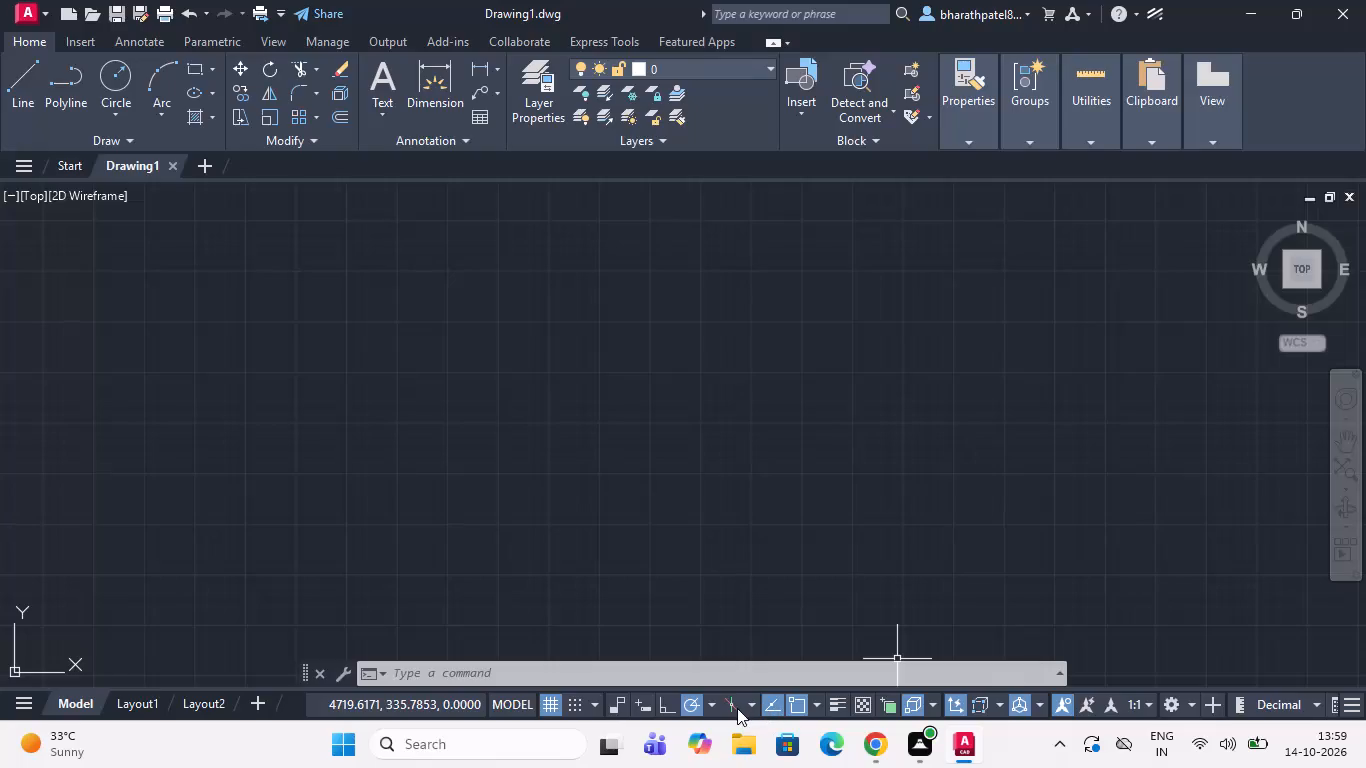
# Turn on isometric drafting for the blank drawing and set the active isoplane to Top.
pyautogui.click(732, 704)
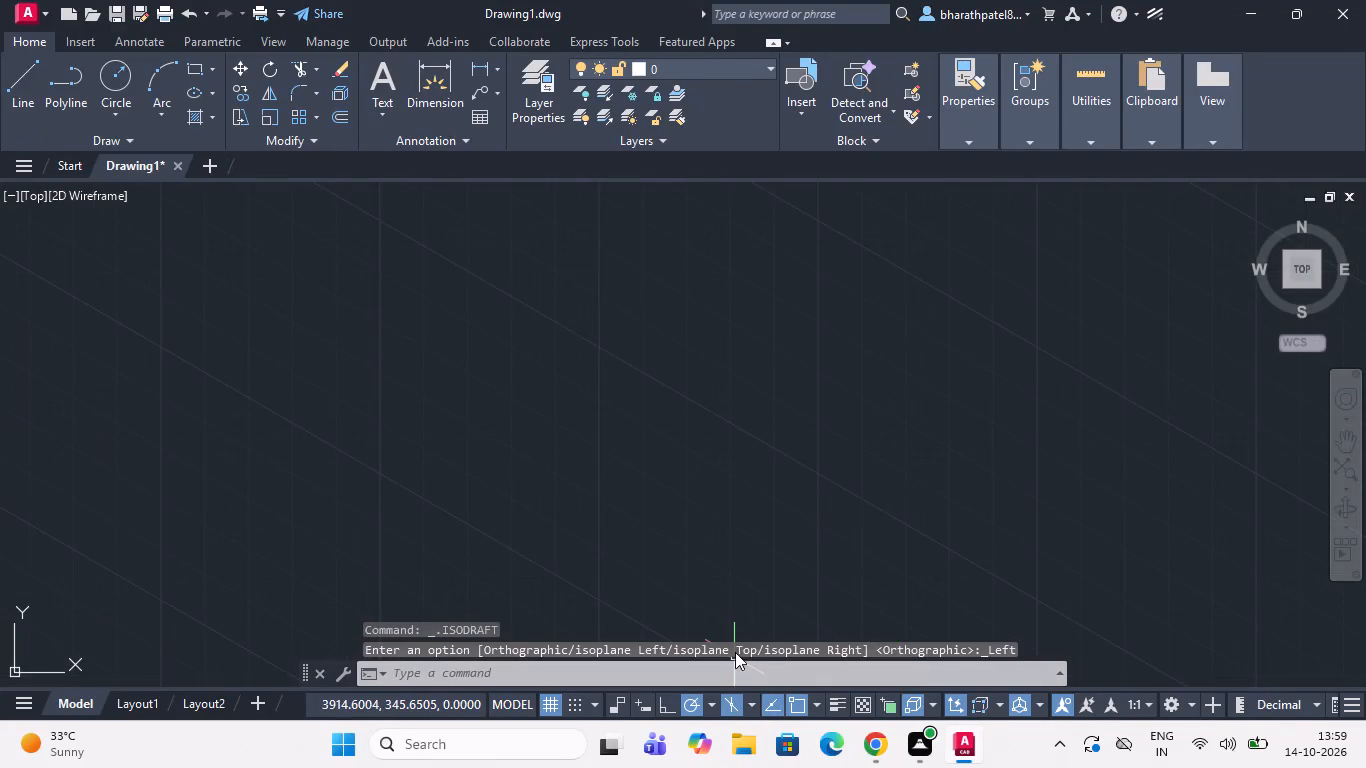
pyautogui.click(753, 699)
pyautogui.click(760, 634)
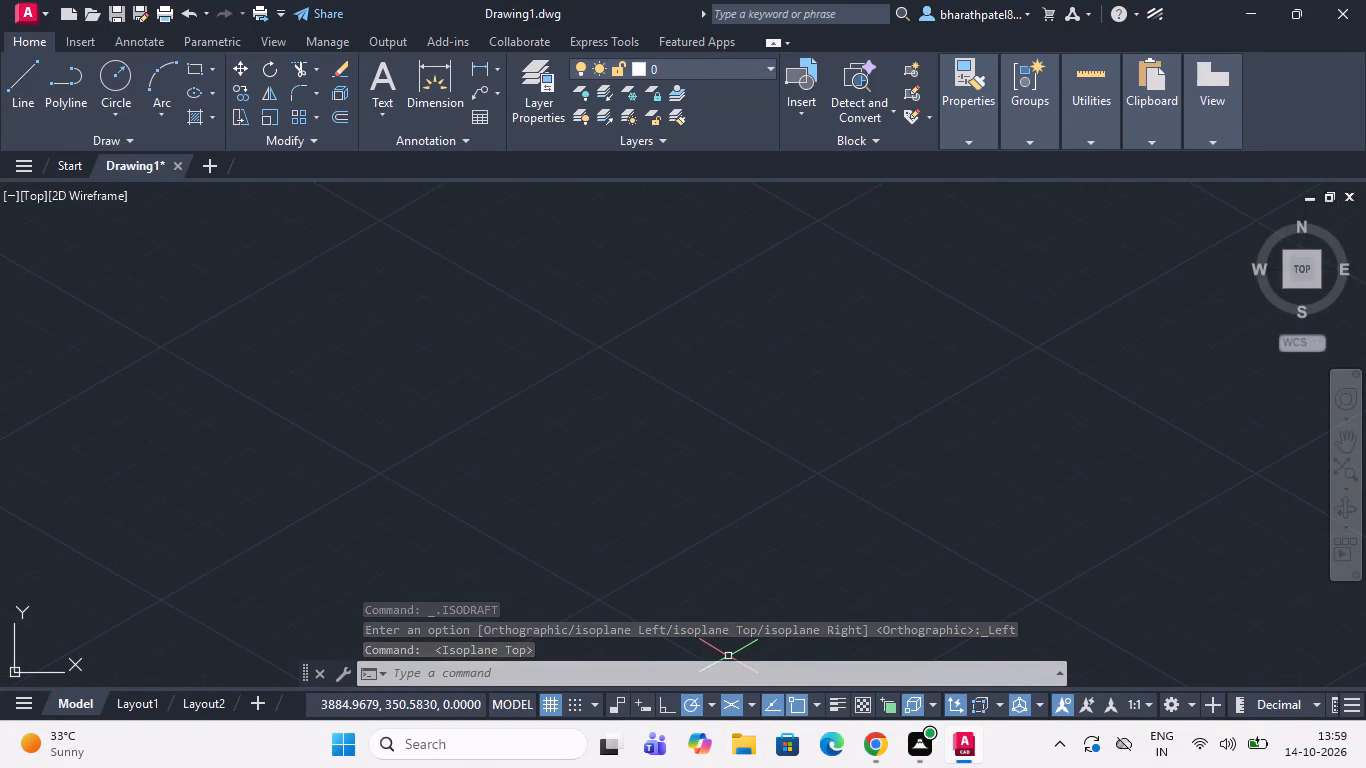
pyautogui.click(760, 560)
pyautogui.click(536, 397)
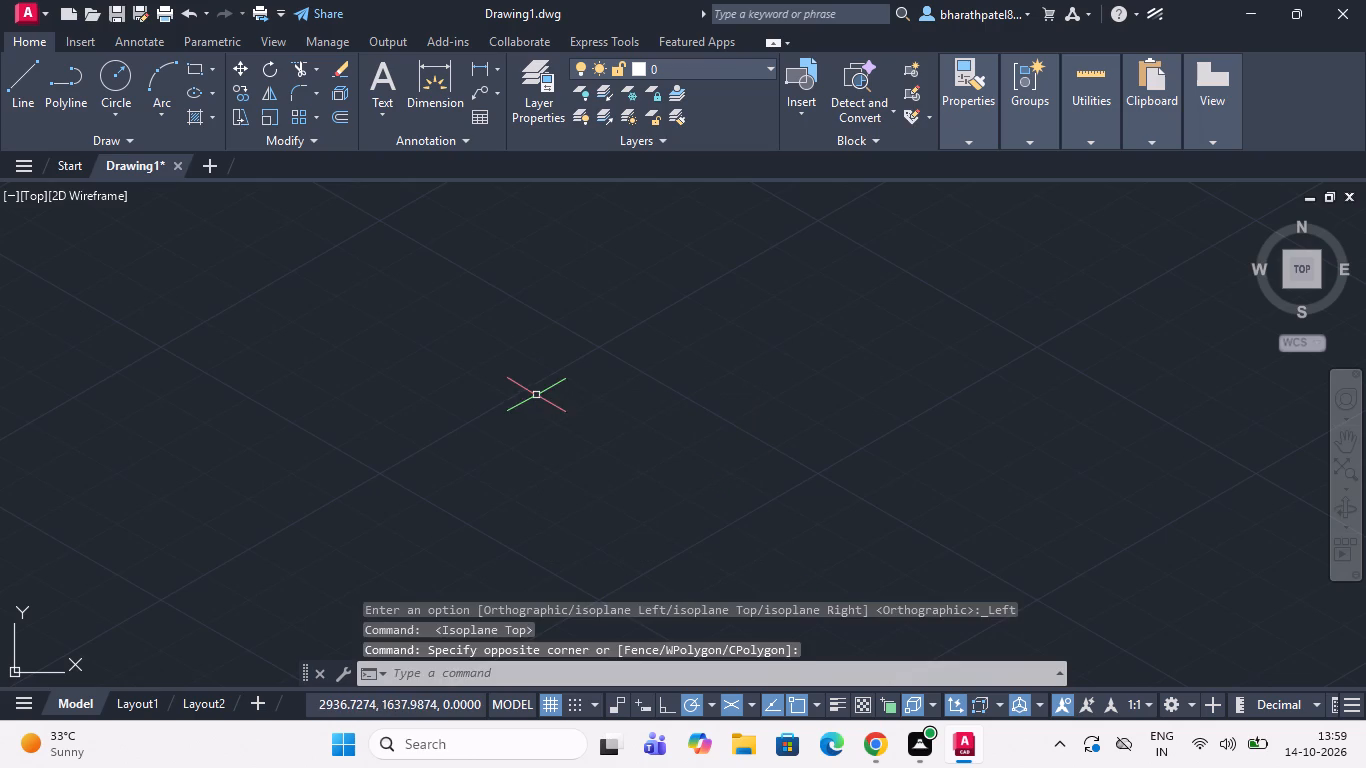
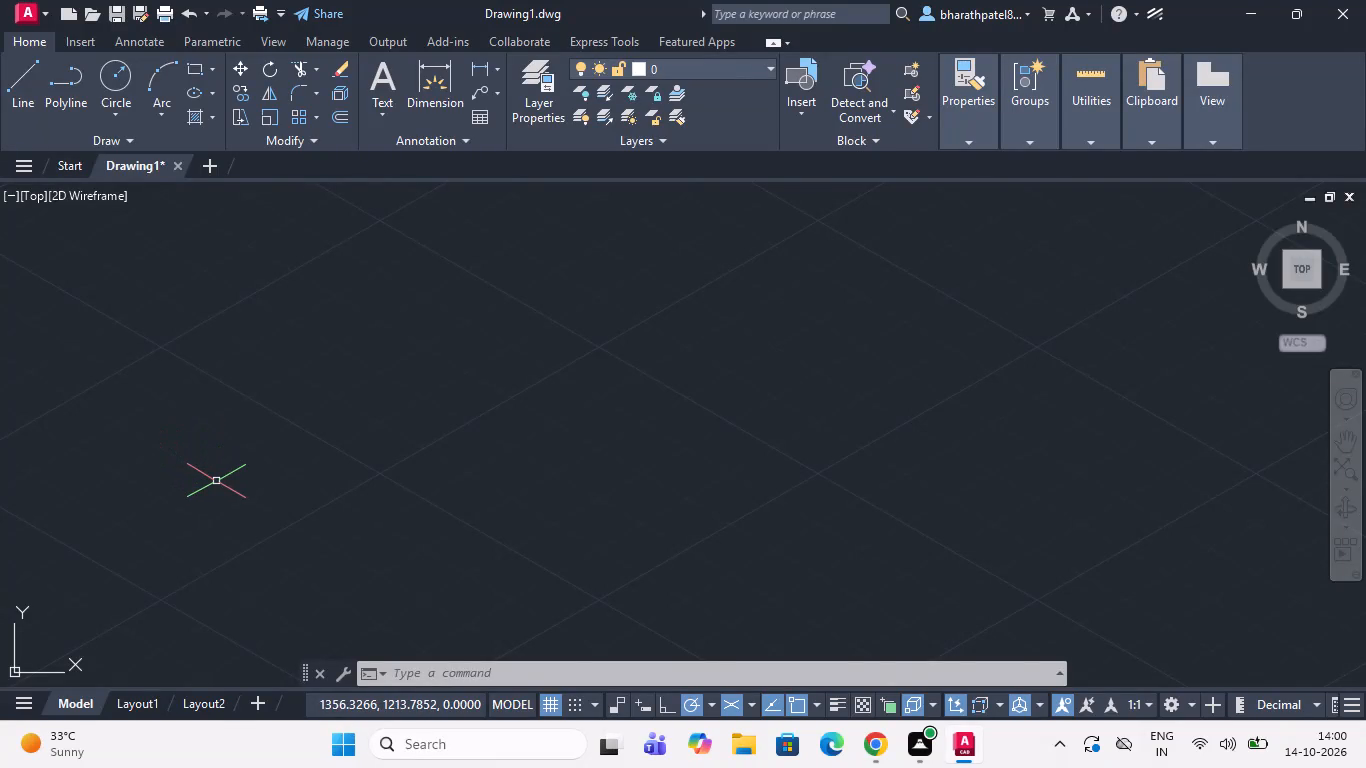
# Draw the two front edges of a slab's top face: an 85-unit line at 330°, continued by a 140-unit line at 30°.
pyautogui.click(33, 77)
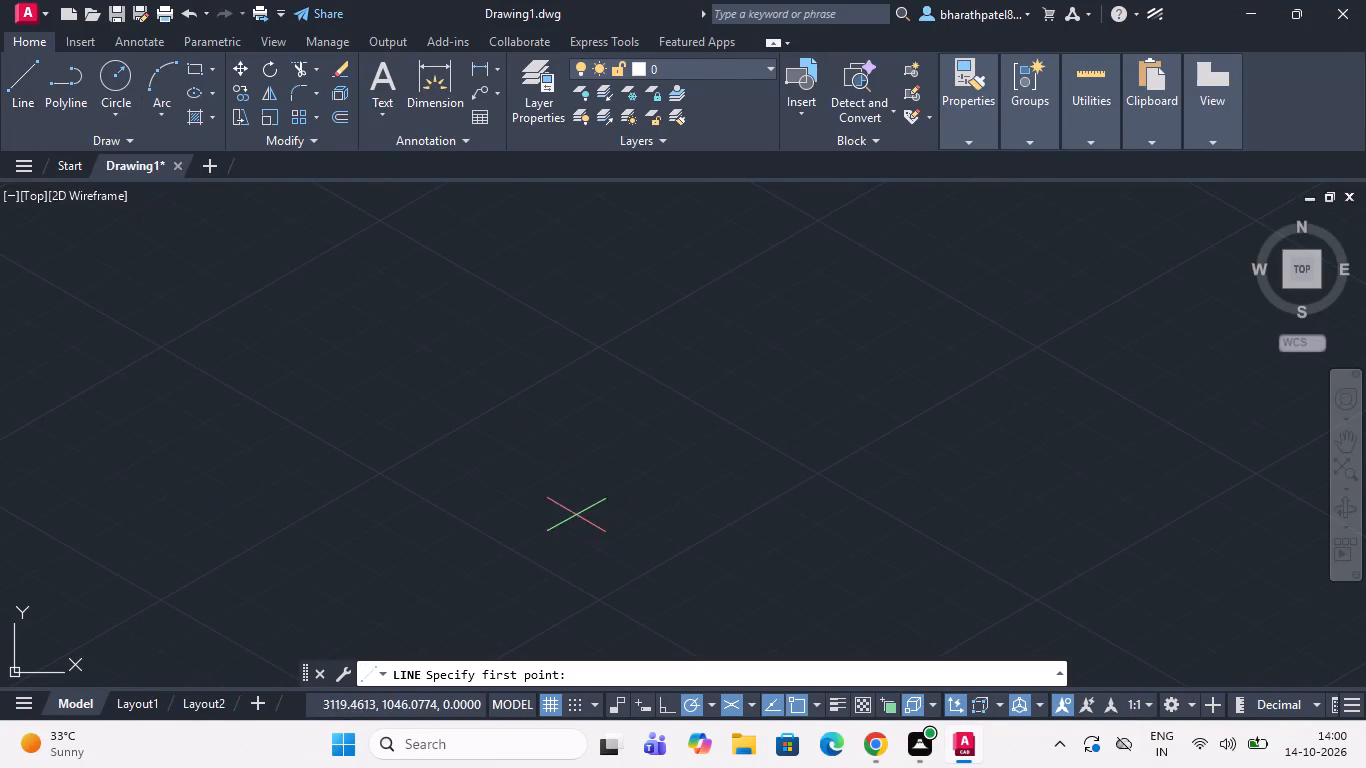
pyautogui.moveTo(376, 295); pyautogui.dragTo(375, 285)
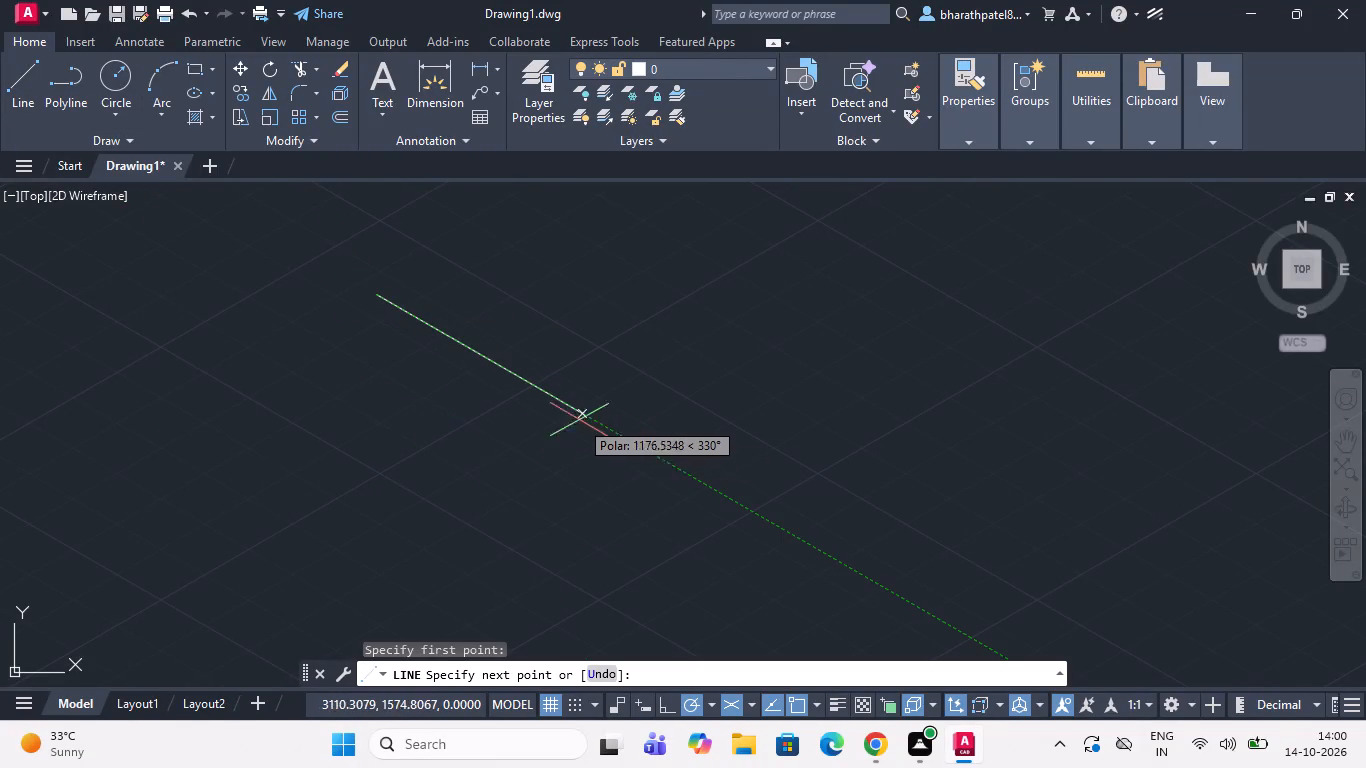
pyautogui.scroll(3, 367, 306)
pyautogui.scroll(-2, 588, 465)
pyautogui.scroll(1, 542, 380)
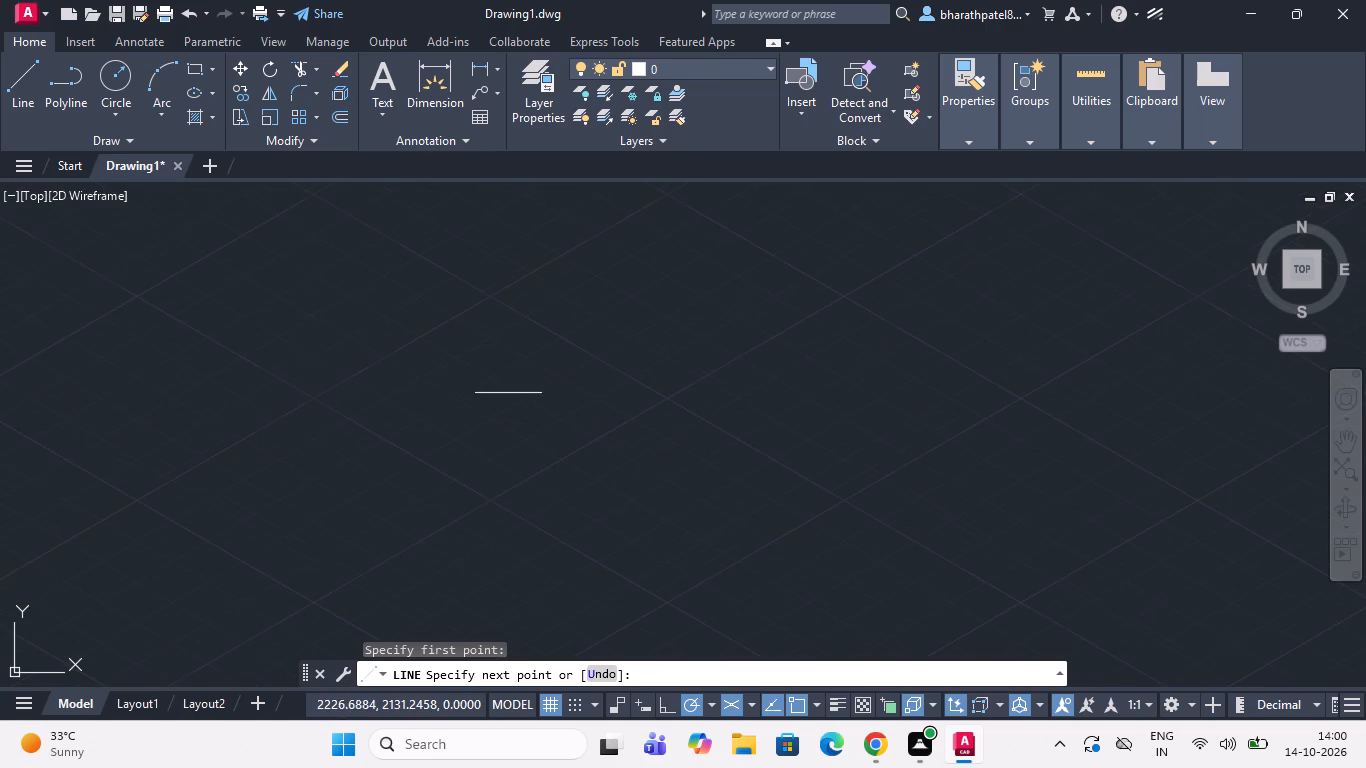
pyautogui.scroll(2, 542, 380)
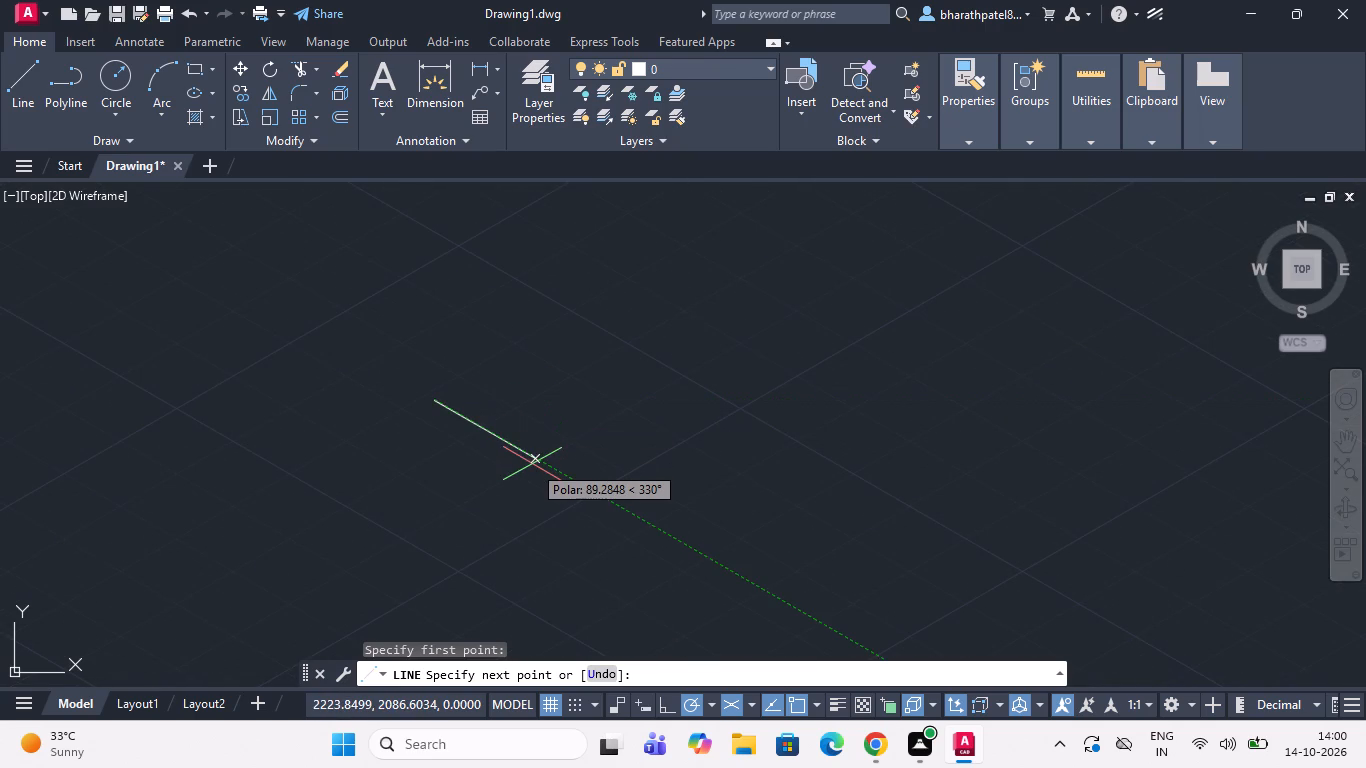
pyautogui.write('85')
pyautogui.press('Return')
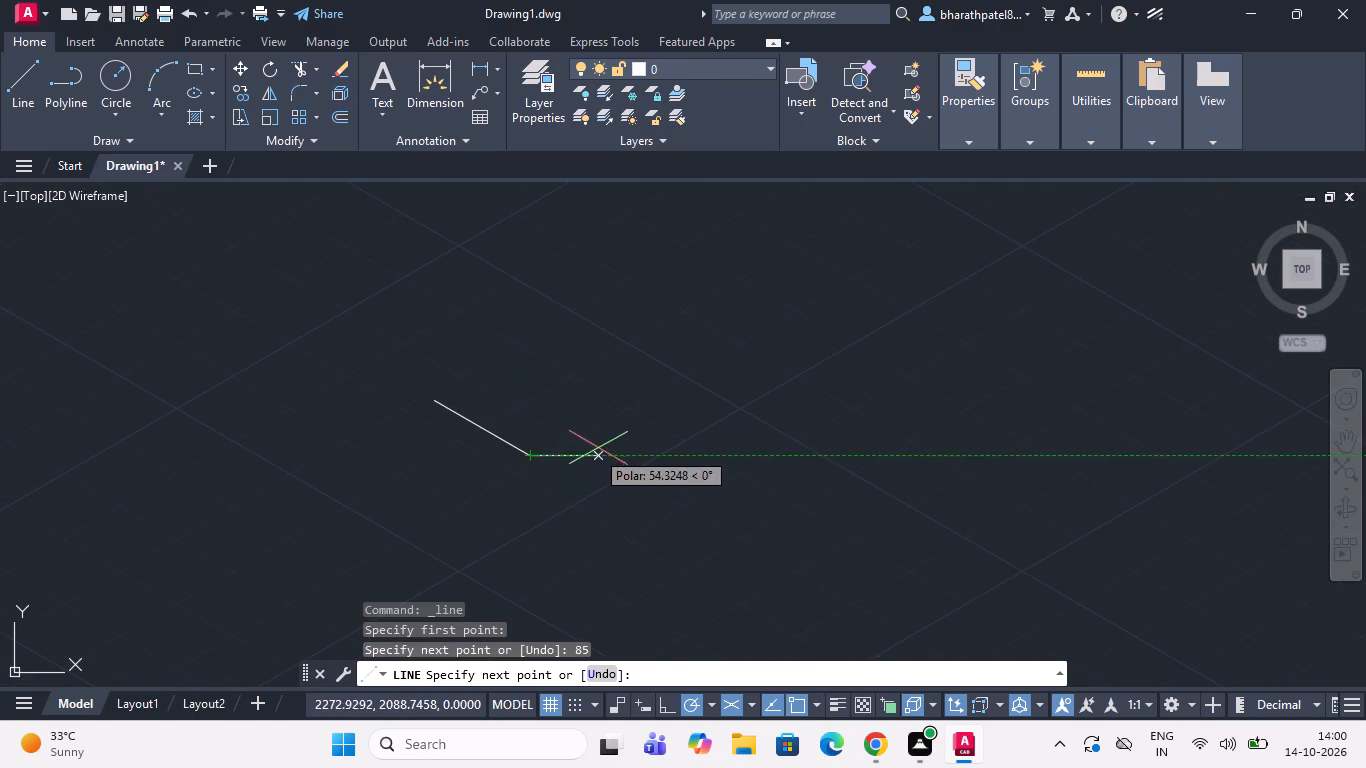
pyautogui.scroll(3, 398, 374)
pyautogui.scroll(-2, 398, 374)
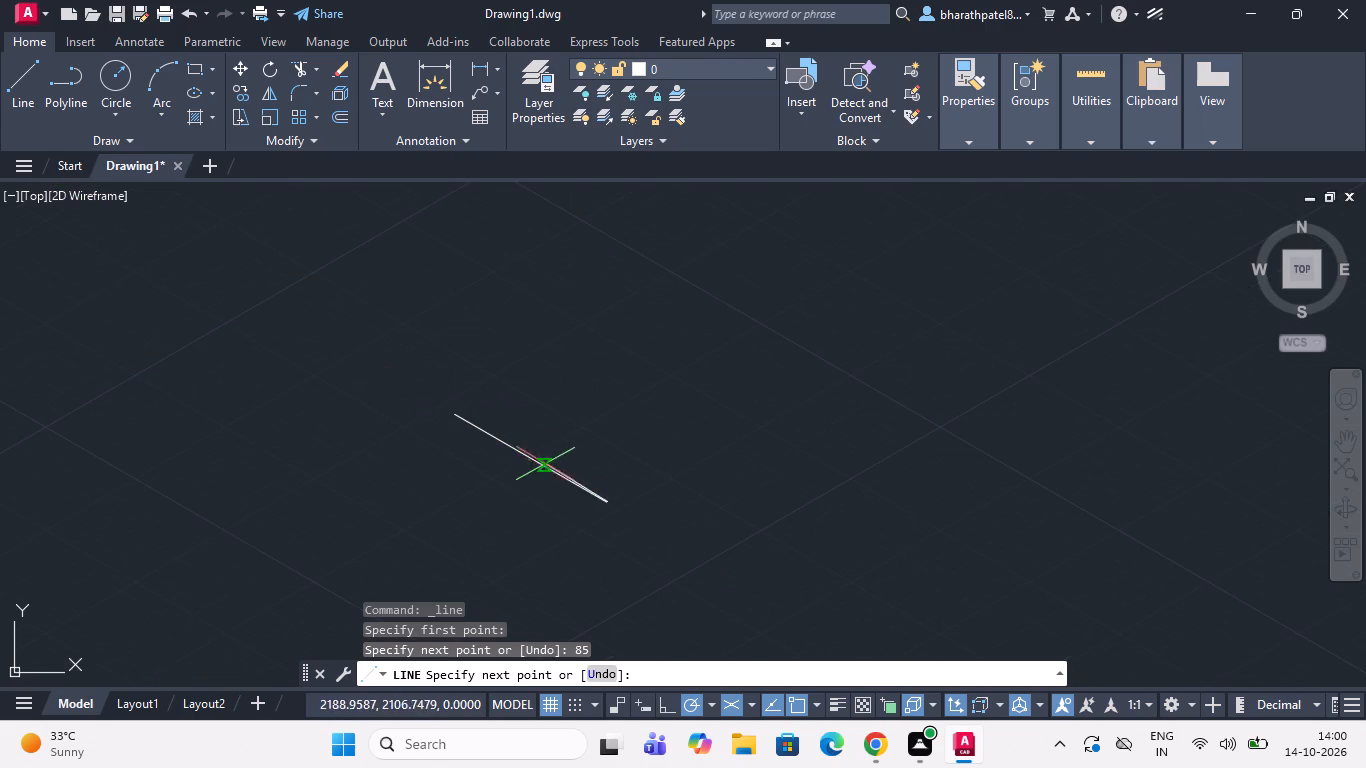
pyautogui.scroll(1, 547, 421)
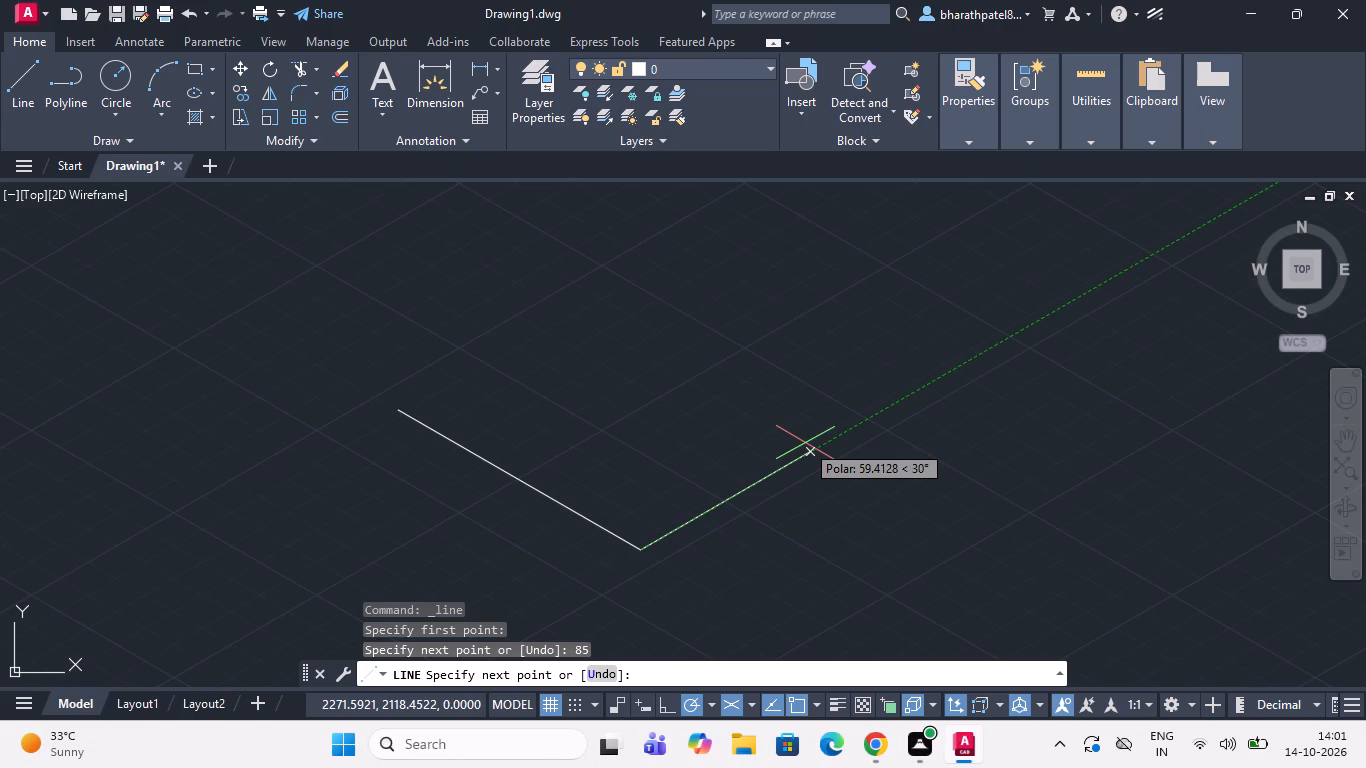
pyautogui.write('140')
pyautogui.press('Return')
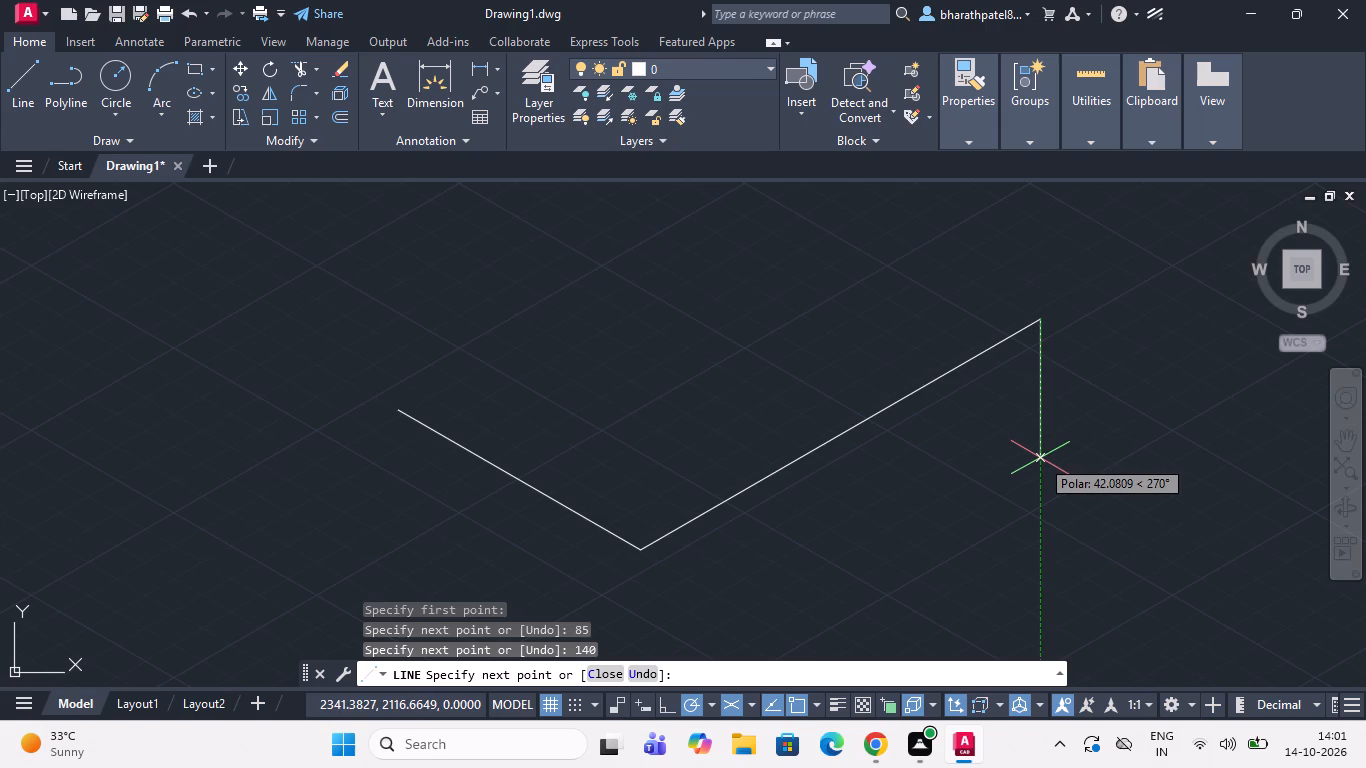
# Continue the line chain to outline the slab's side faces: 18 down, 140 at 210°, 85 at 150°, and 18 up to the start corner.
pyautogui.write('18')
pyautogui.press('Return')
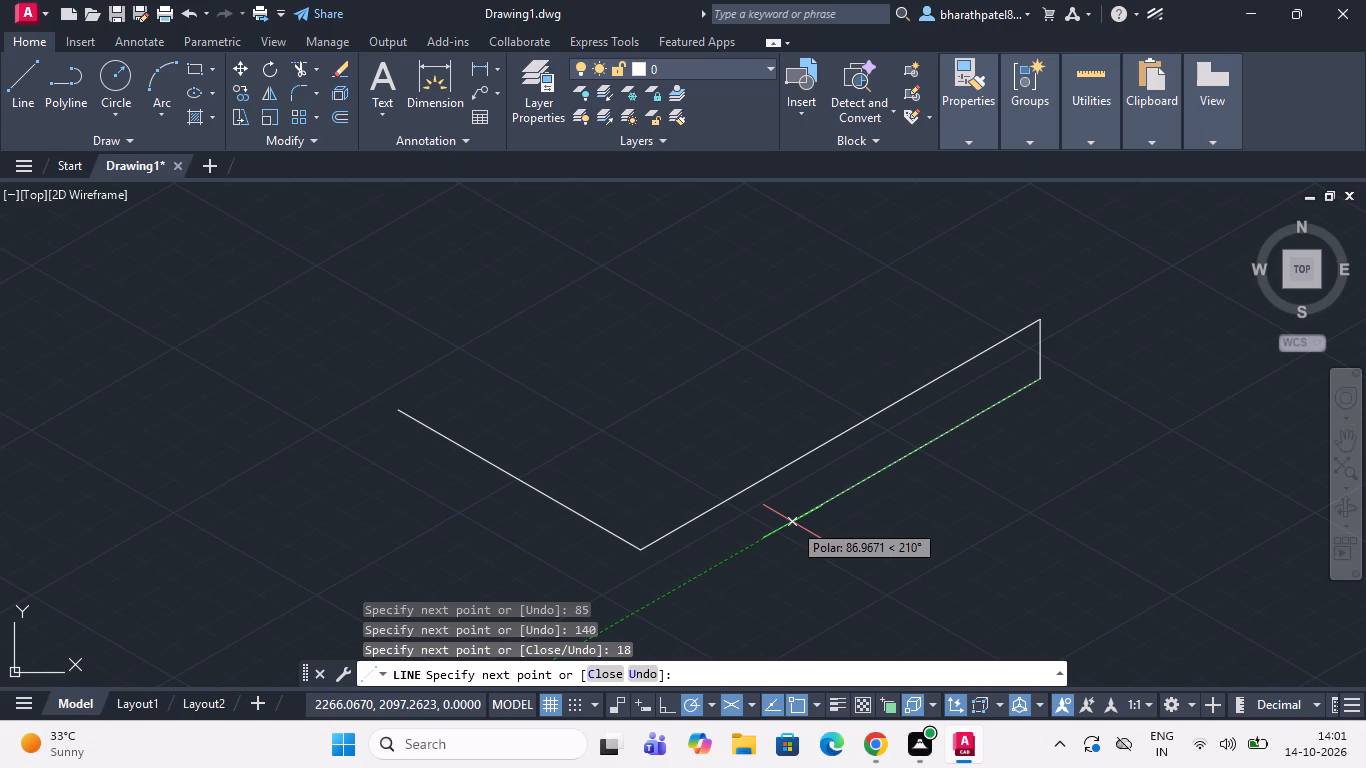
pyautogui.write('140')
pyautogui.press('Return')
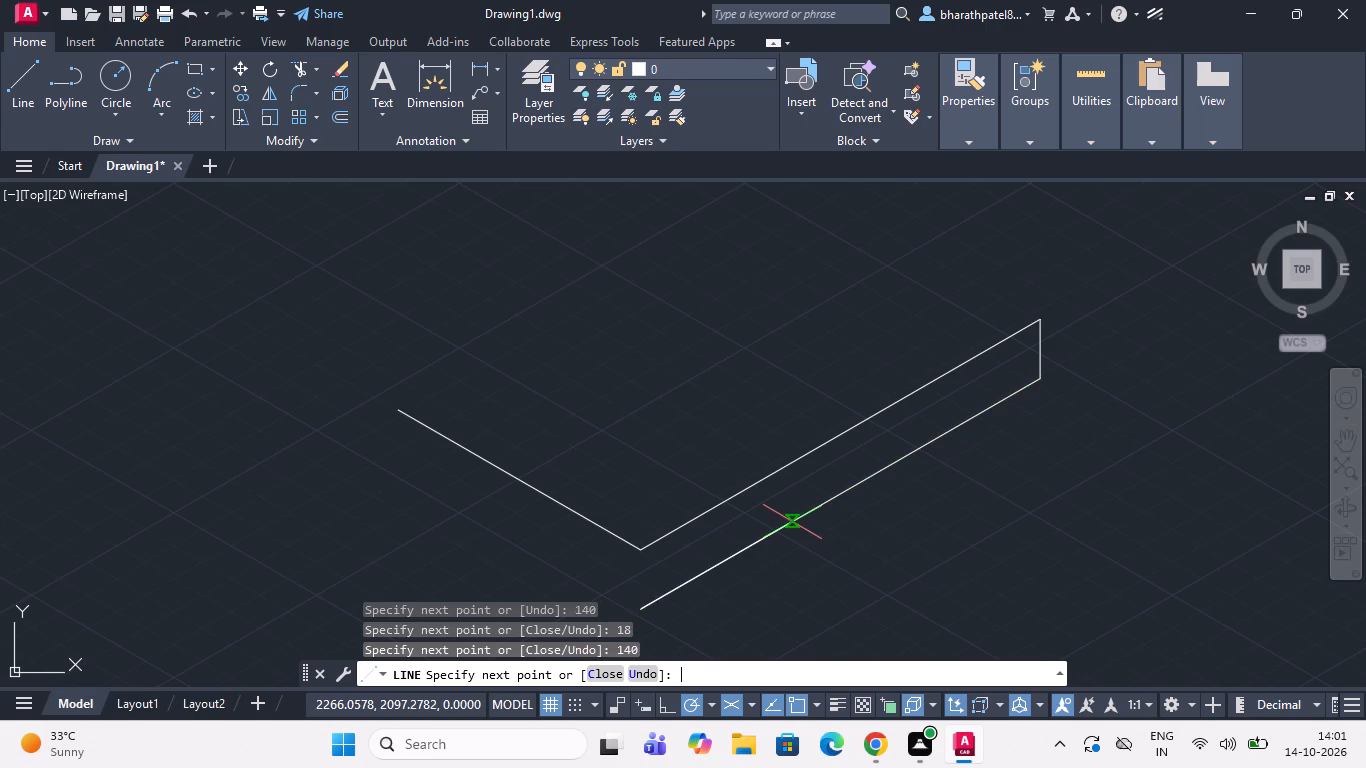
pyautogui.scroll(-2, 793, 517)
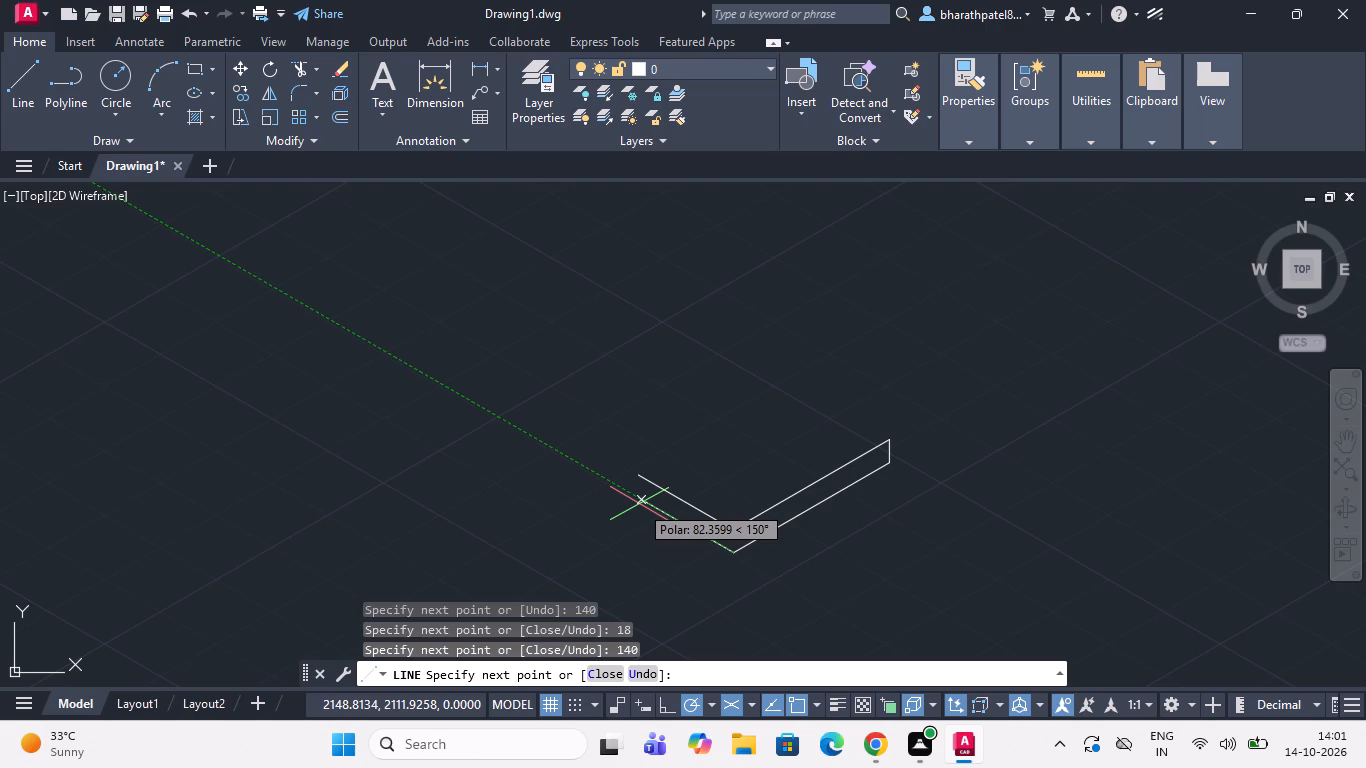
pyautogui.write('85')
pyautogui.press('Return')
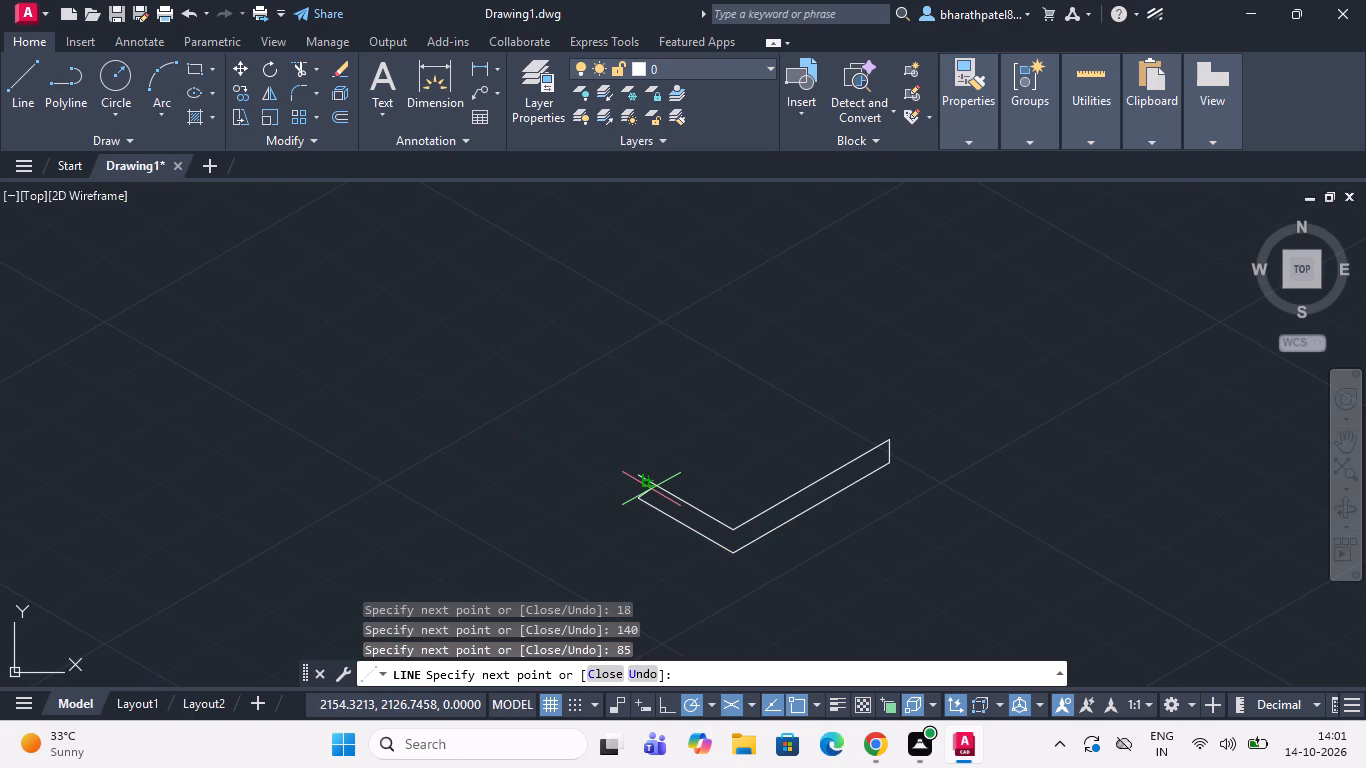
pyautogui.scroll(2, 651, 489)
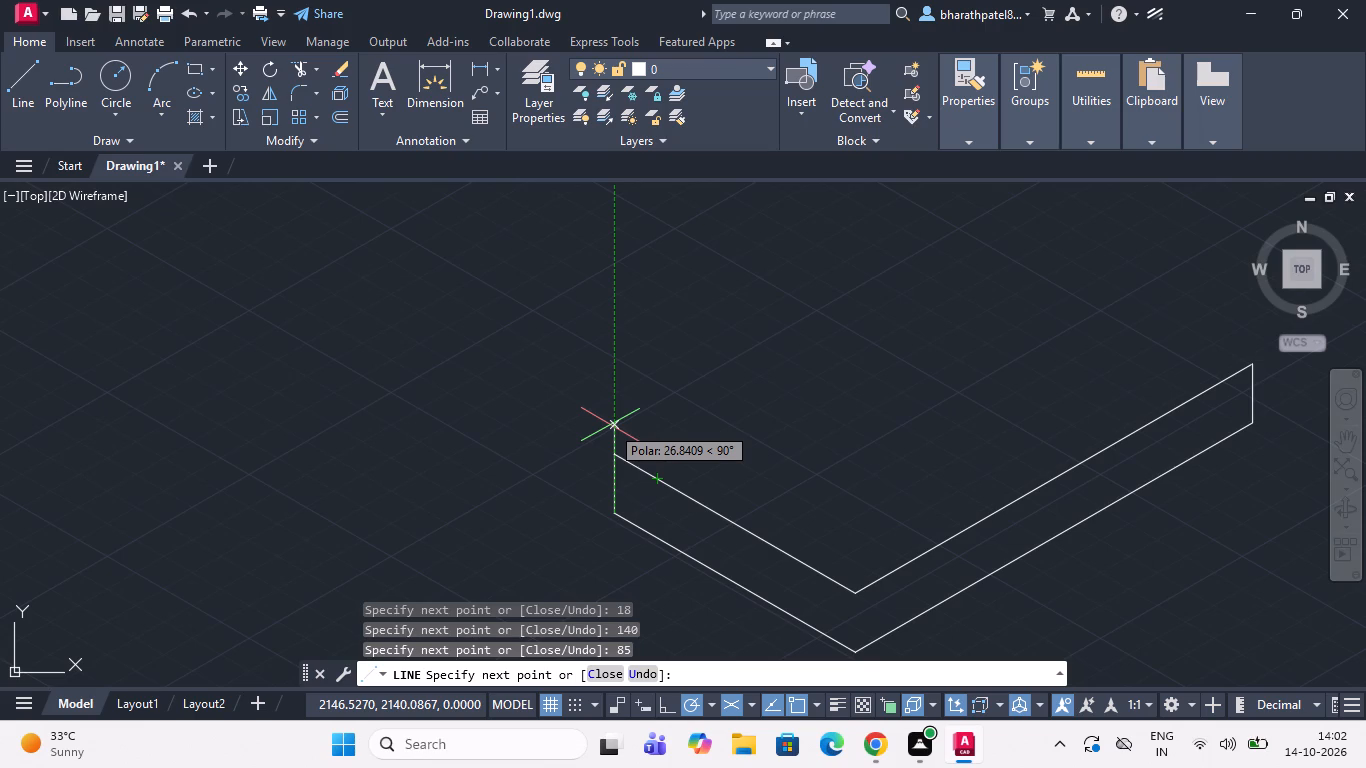
pyautogui.write('18')
pyautogui.press('Return')
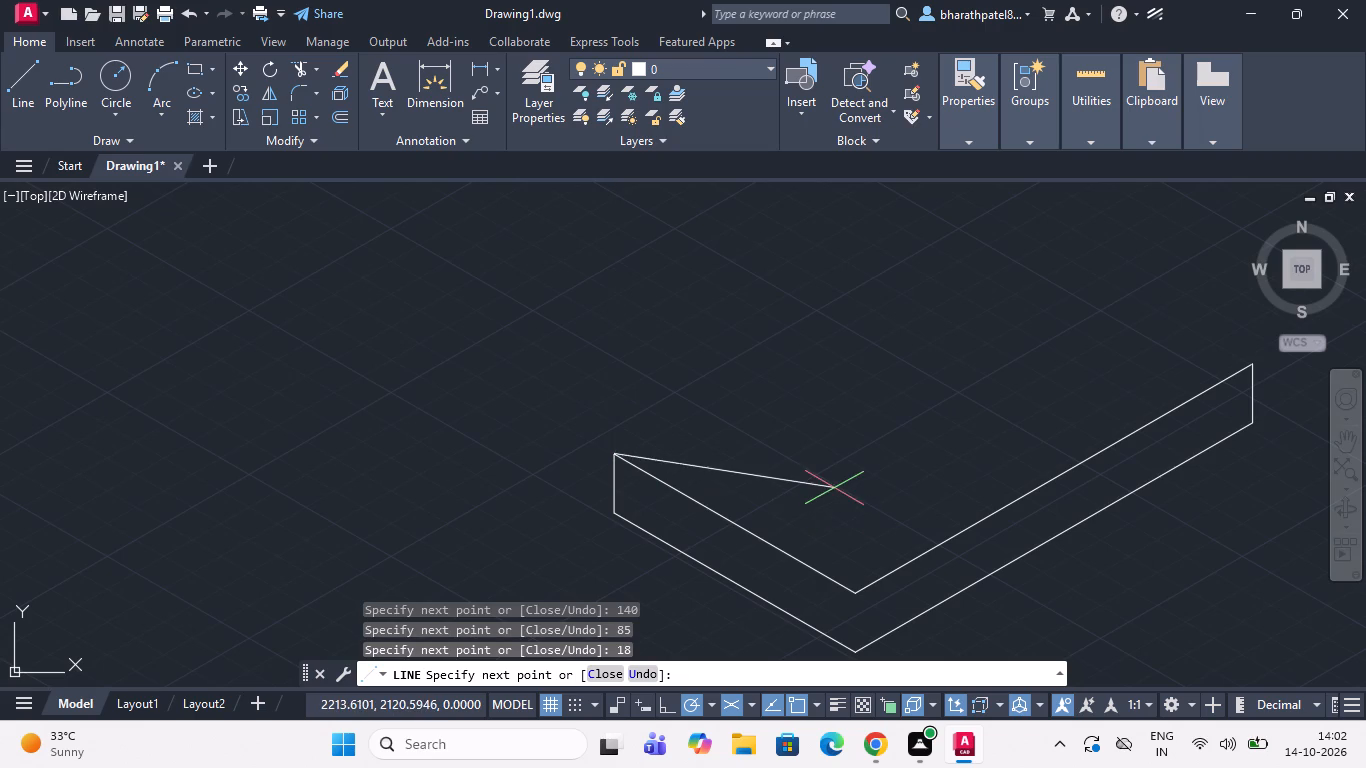
# Close the slab's top face with a 140-unit line at 30° and a line to the far end of the front 140-unit edge.
pyautogui.scroll(-2, 833, 488)
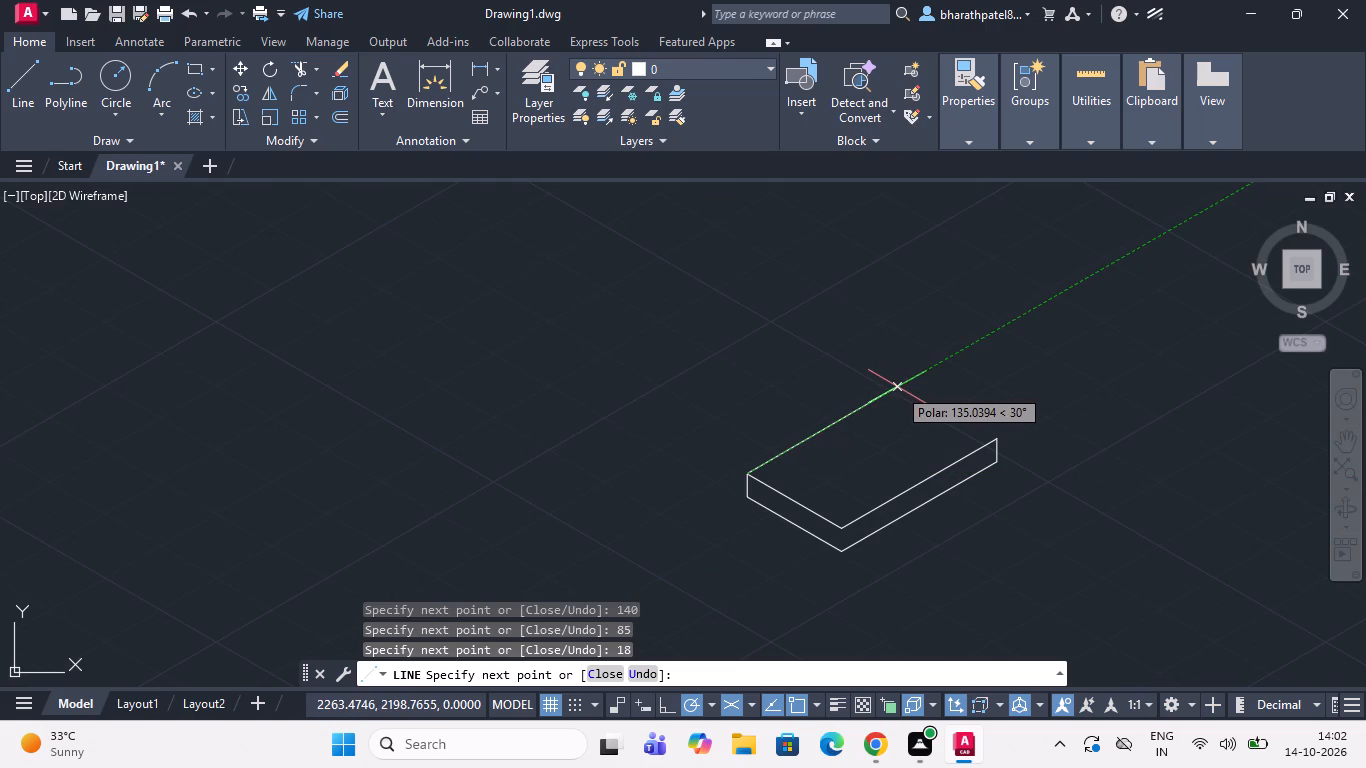
pyautogui.write('140')
pyautogui.press('Return')
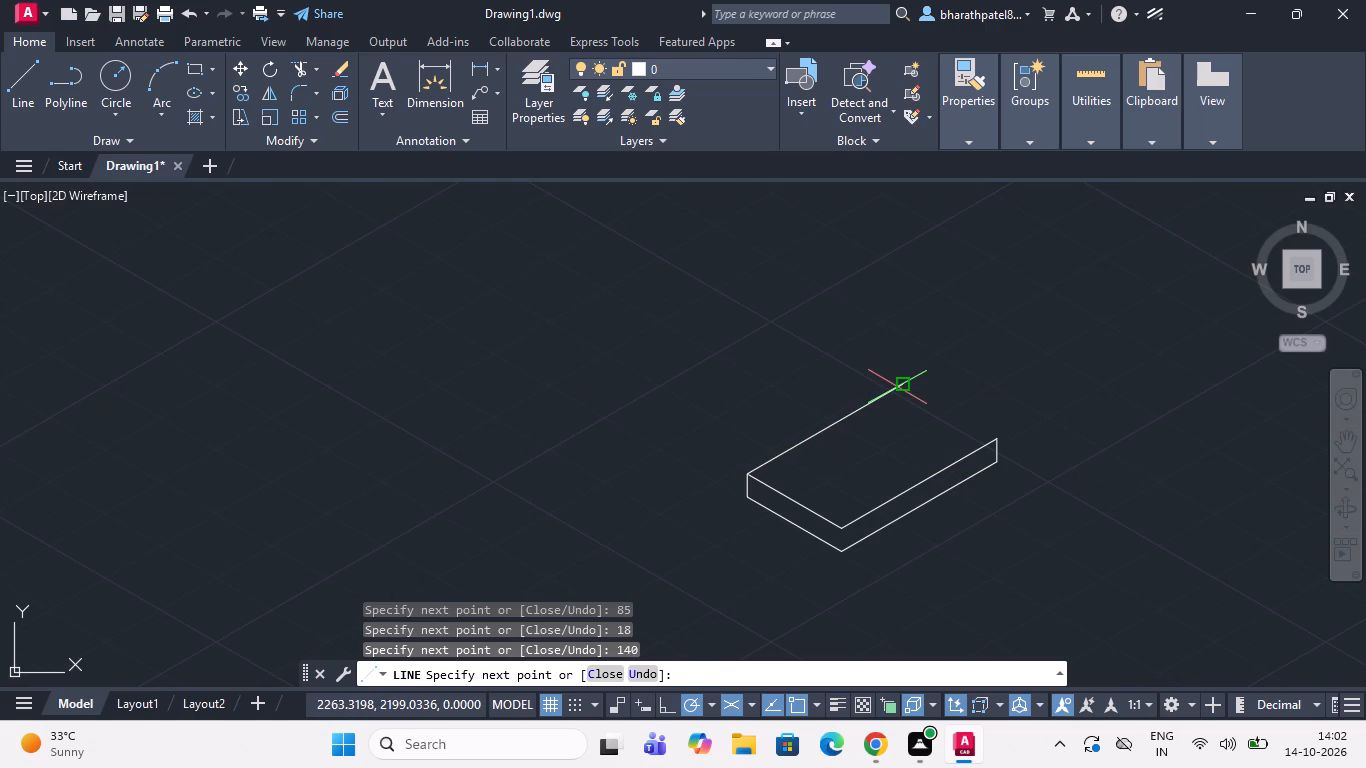
pyautogui.scroll(2, 967, 430)
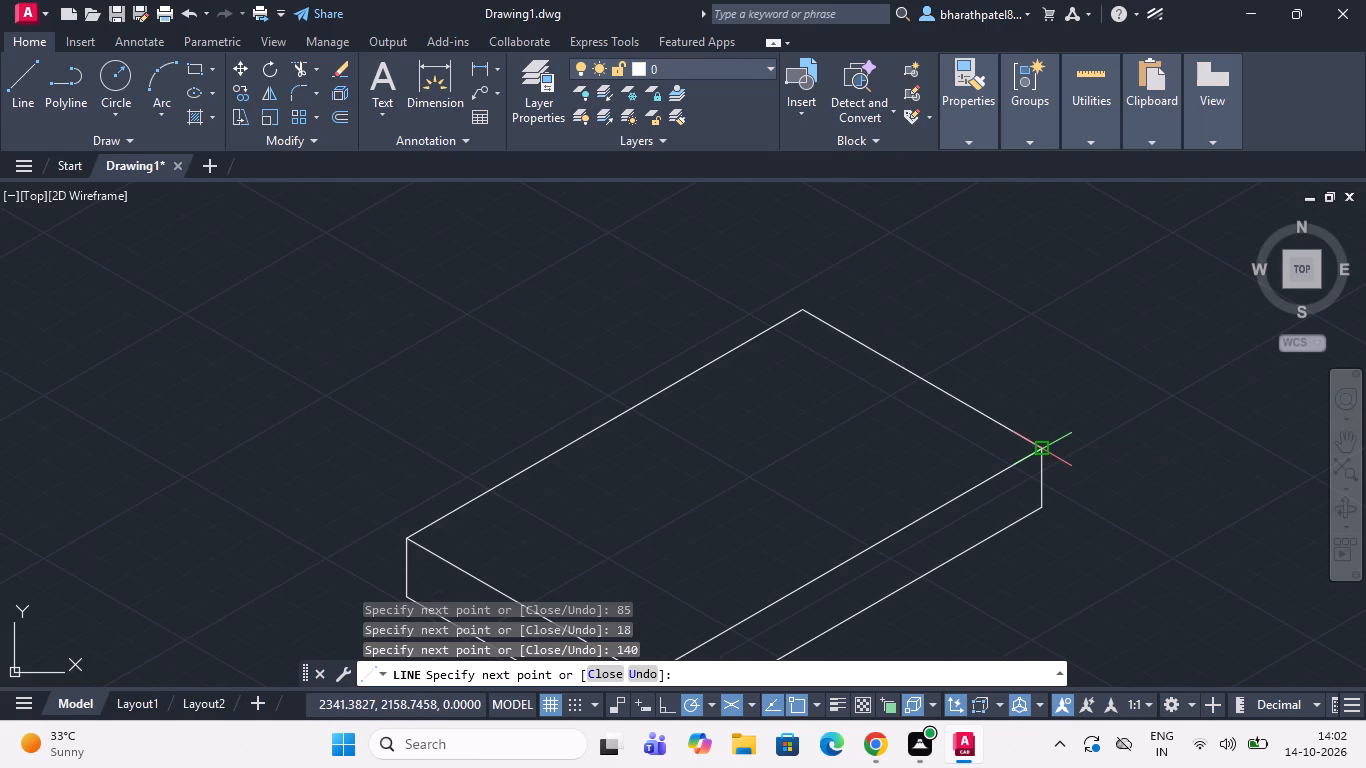
pyautogui.click(1044, 452)
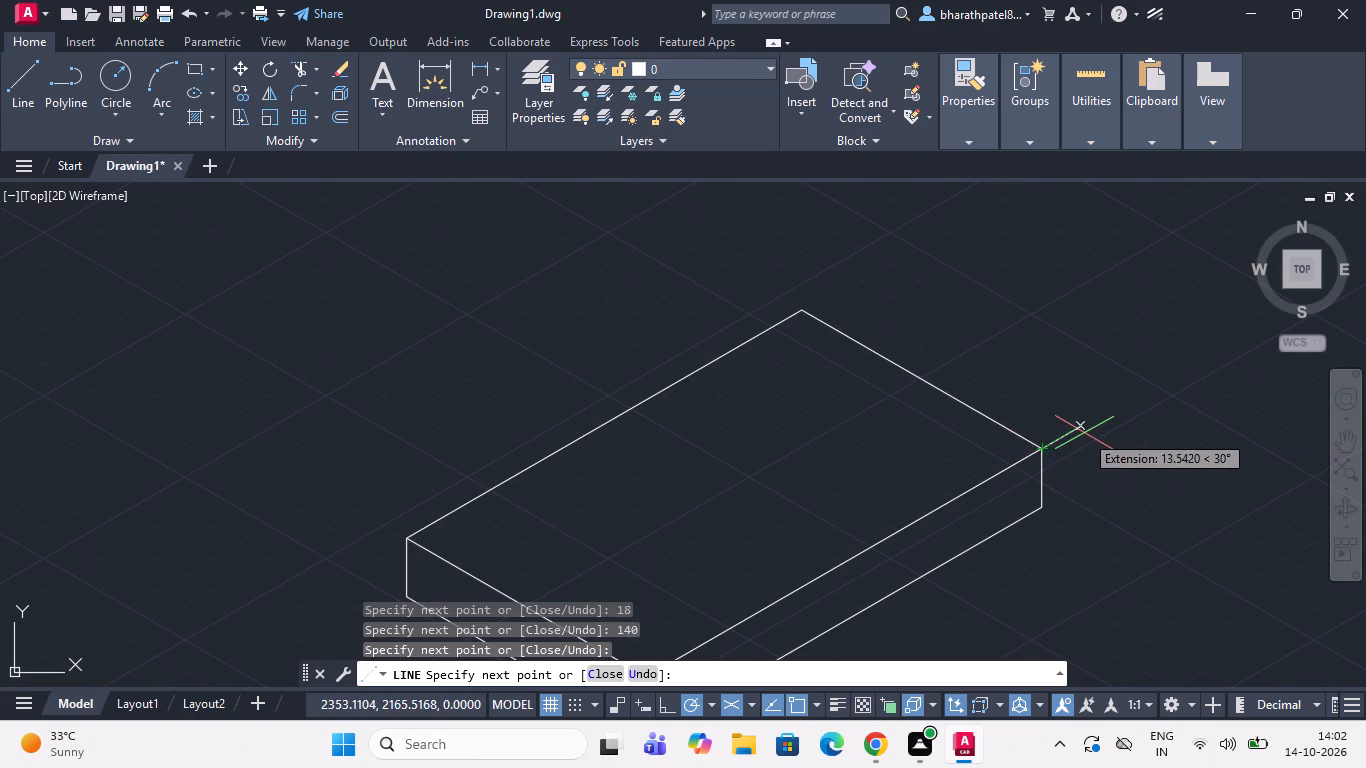
pyautogui.press('Escape')
pyautogui.scroll(-3, 1049, 374)
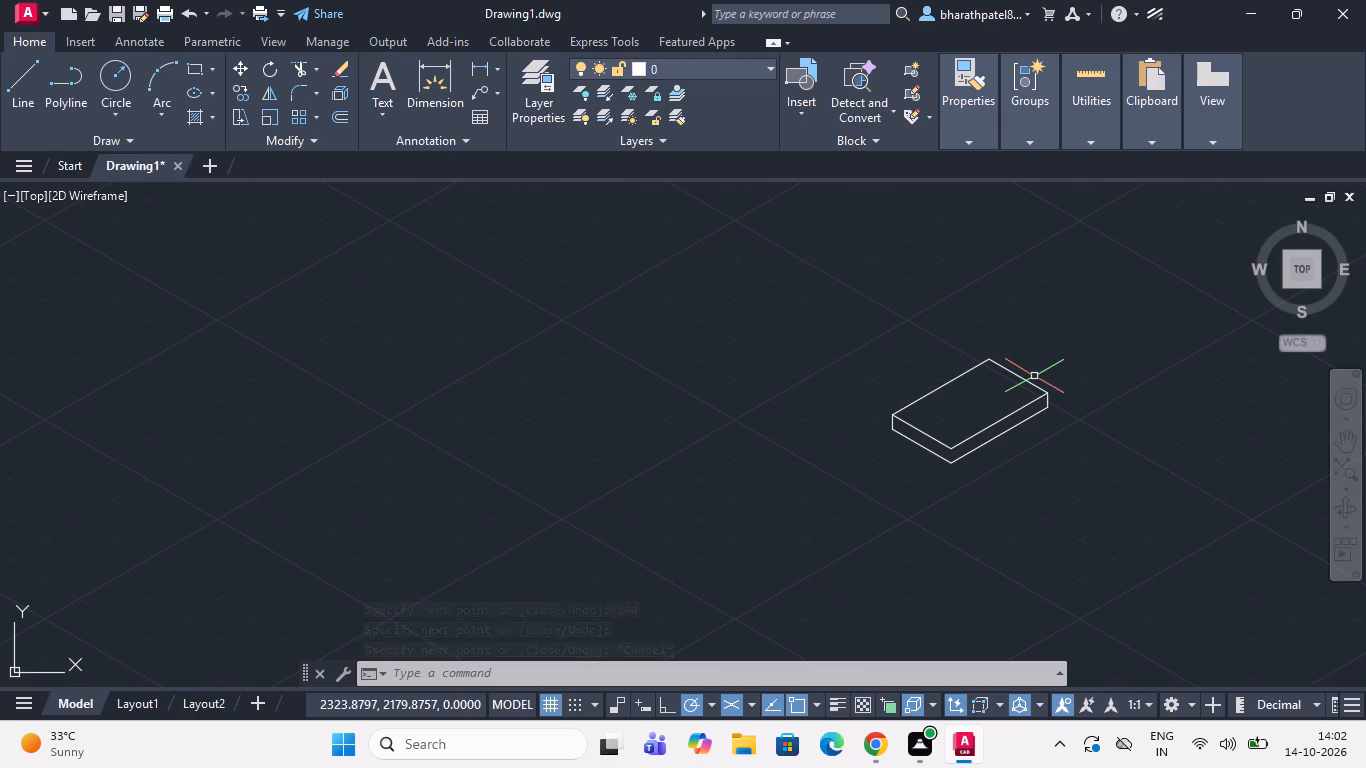
# From the top face's leftmost corner, draw connected lines 12 units along the 85-unit edge at 330°, 38 up, and 12 at 150°.
pyautogui.click(21, 80)
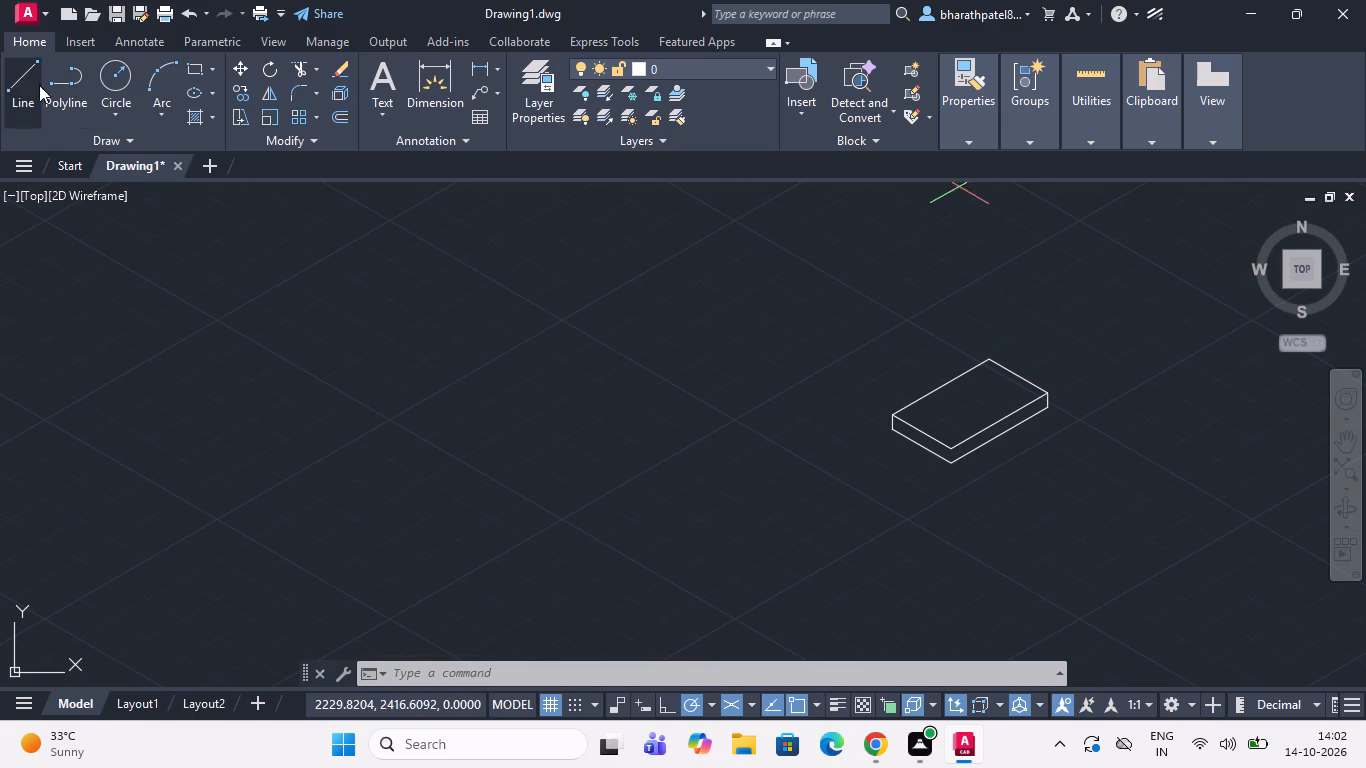
pyautogui.scroll(2, 1005, 370)
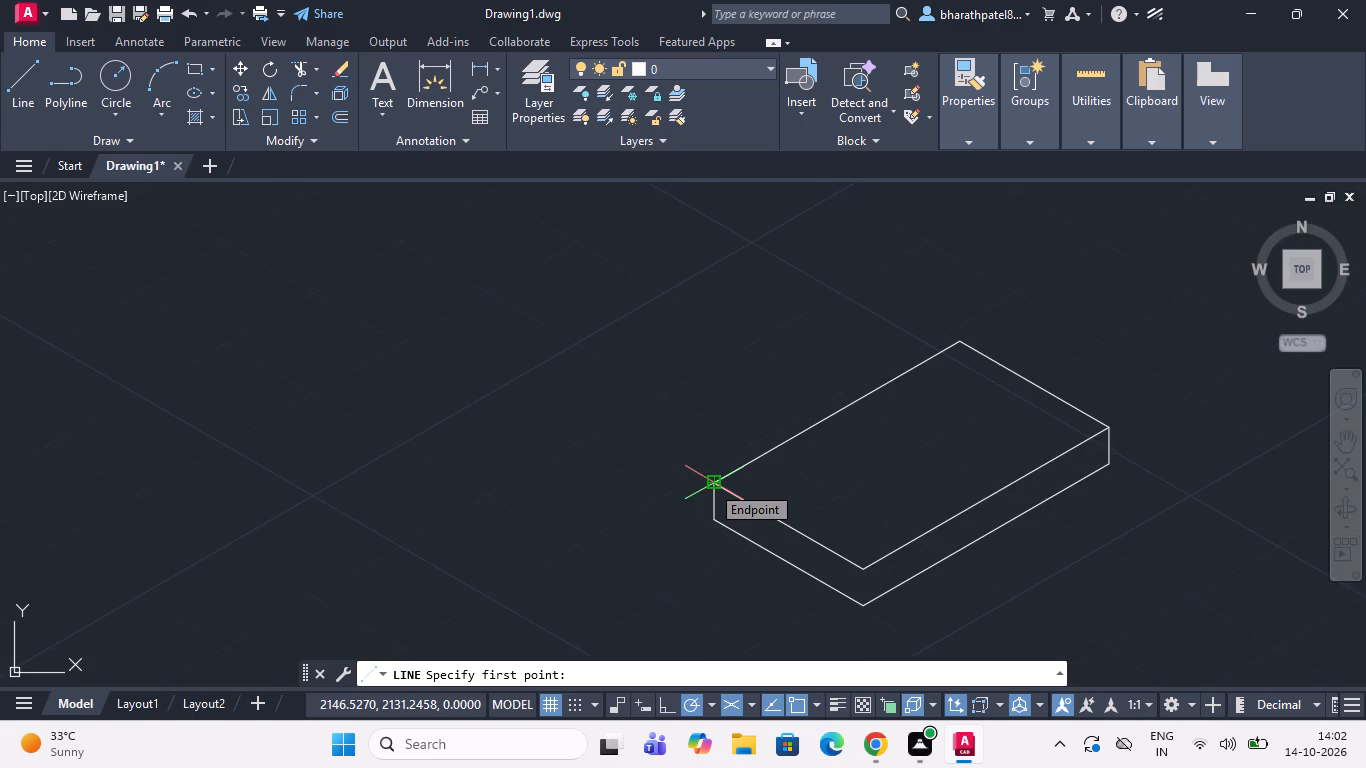
pyautogui.scroll(3, 710, 484)
pyautogui.click(731, 485)
pyautogui.scroll(-4, 731, 485)
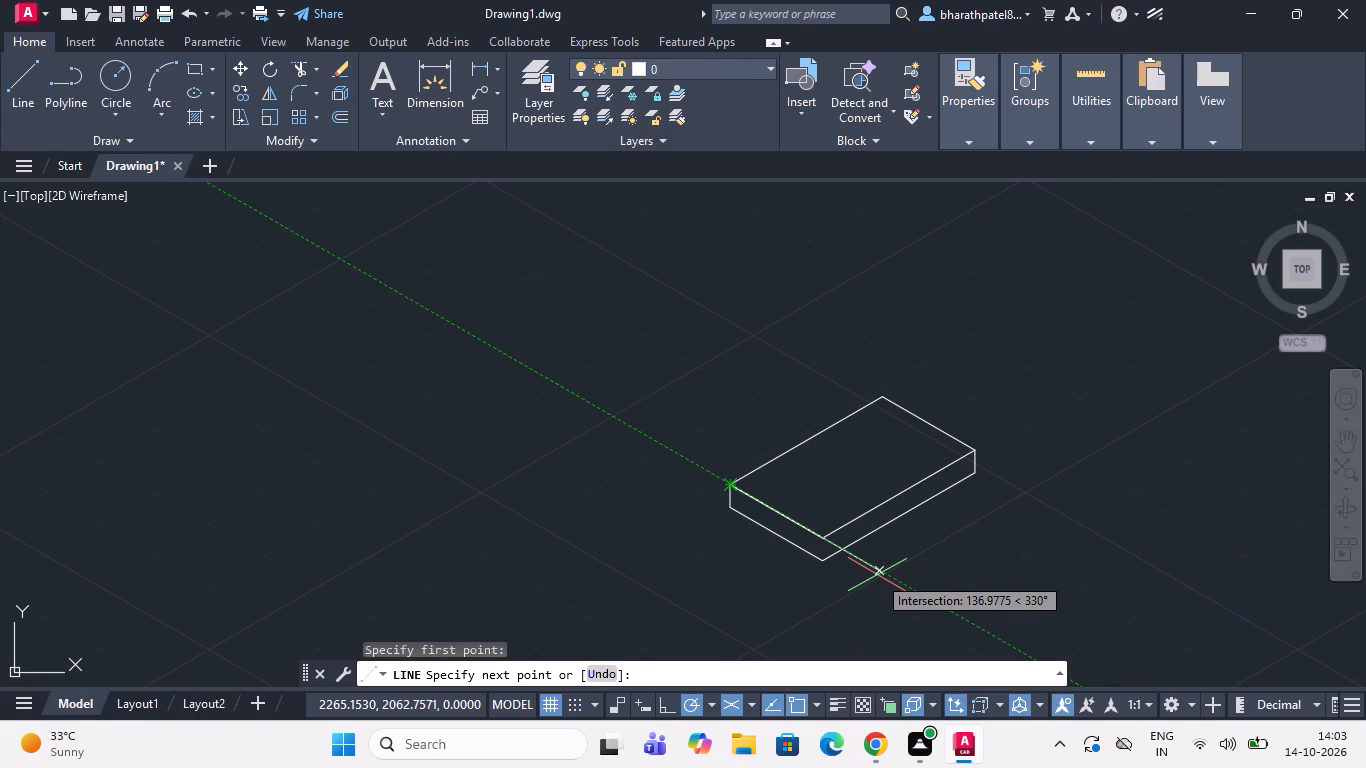
pyautogui.write('12')
pyautogui.press('Return')
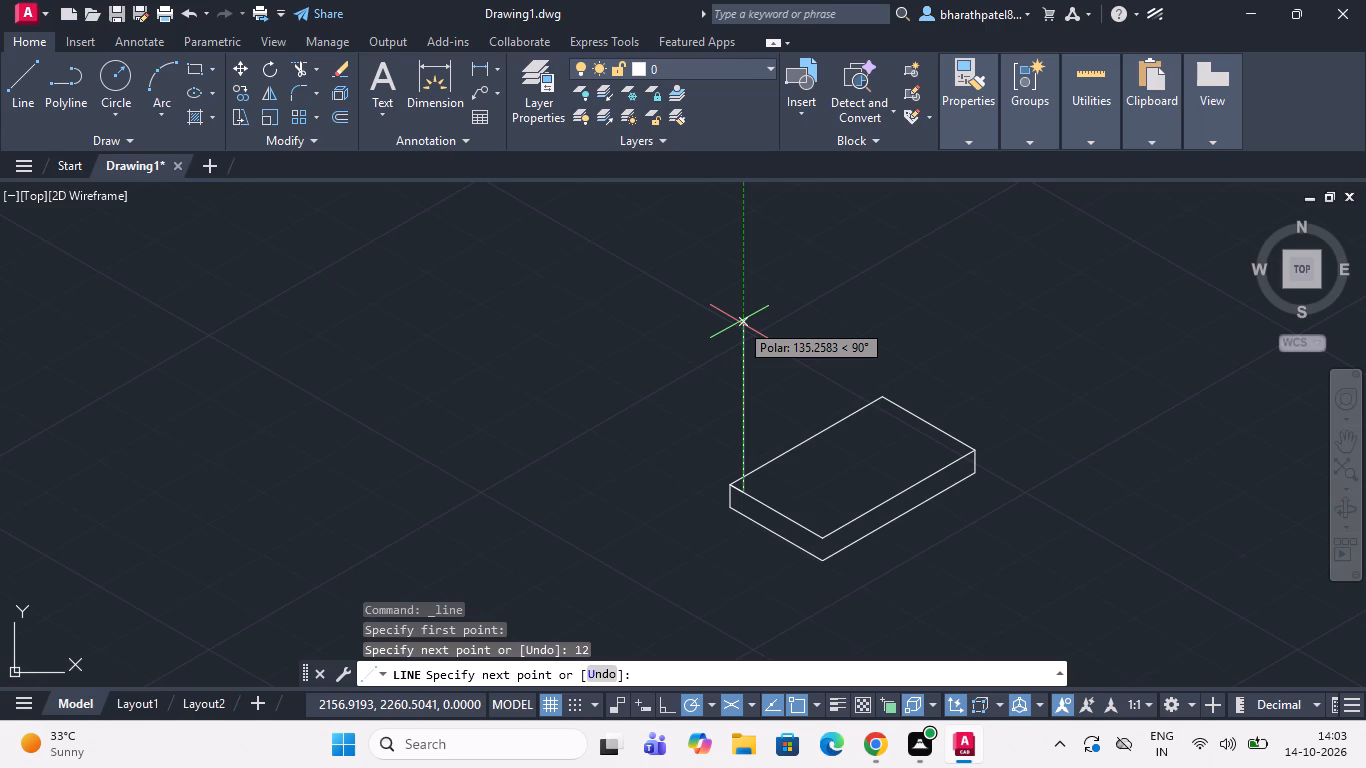
pyautogui.write('38')
pyautogui.press('Return')
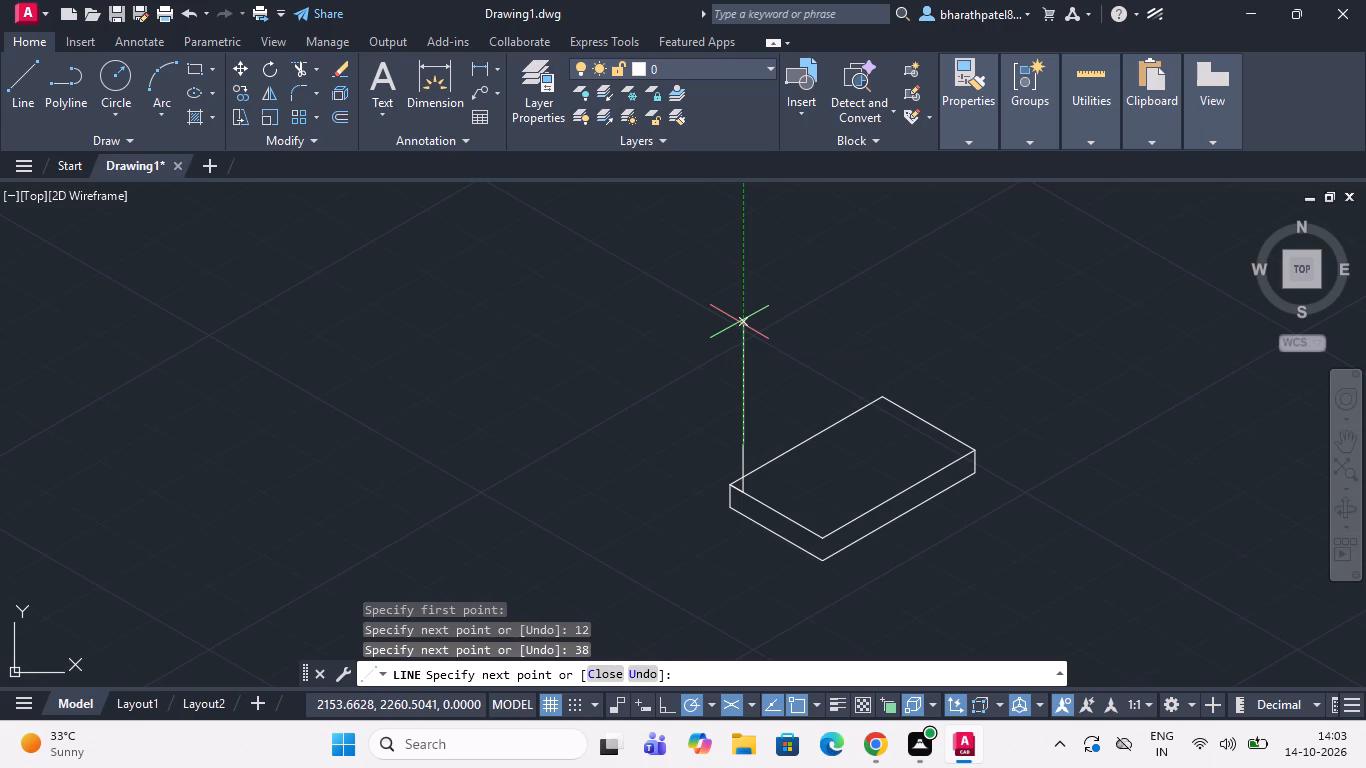
pyautogui.scroll(2, 749, 466)
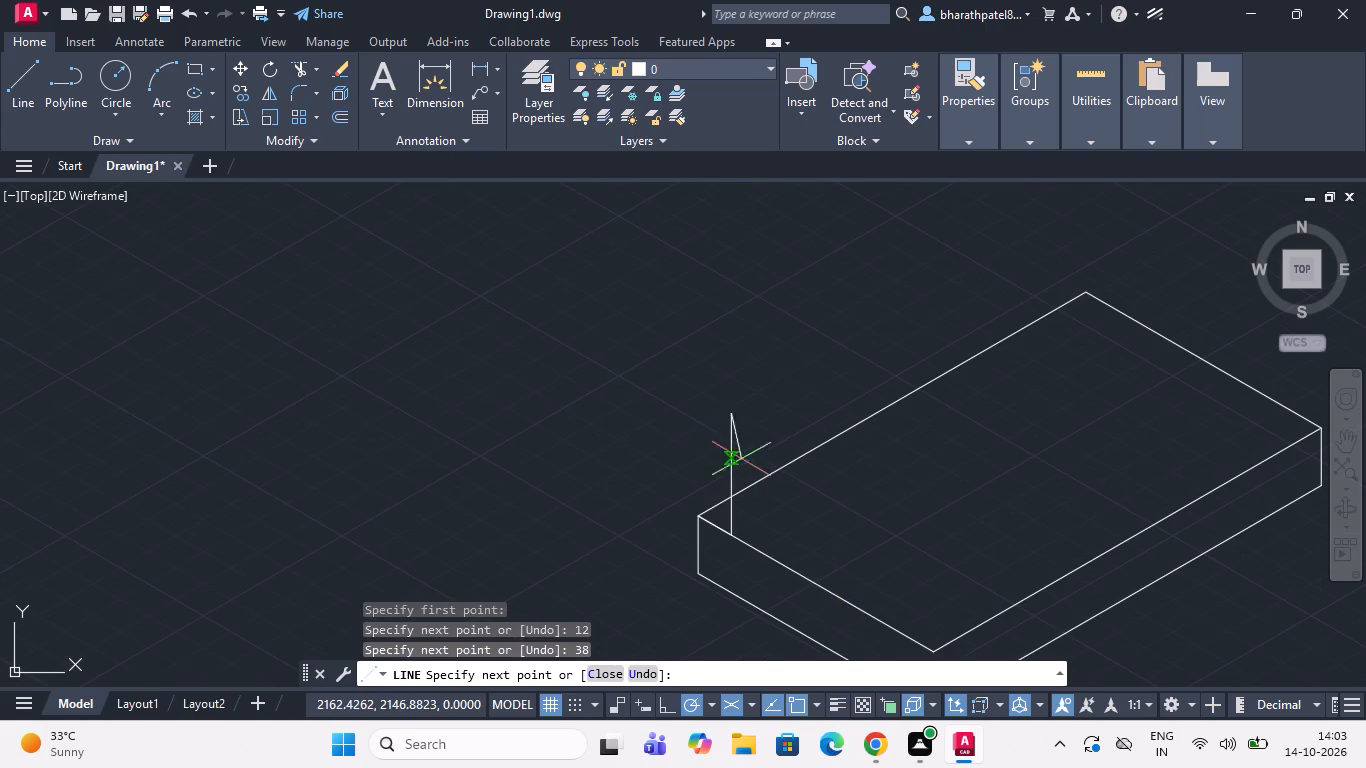
pyautogui.scroll(2, 707, 416)
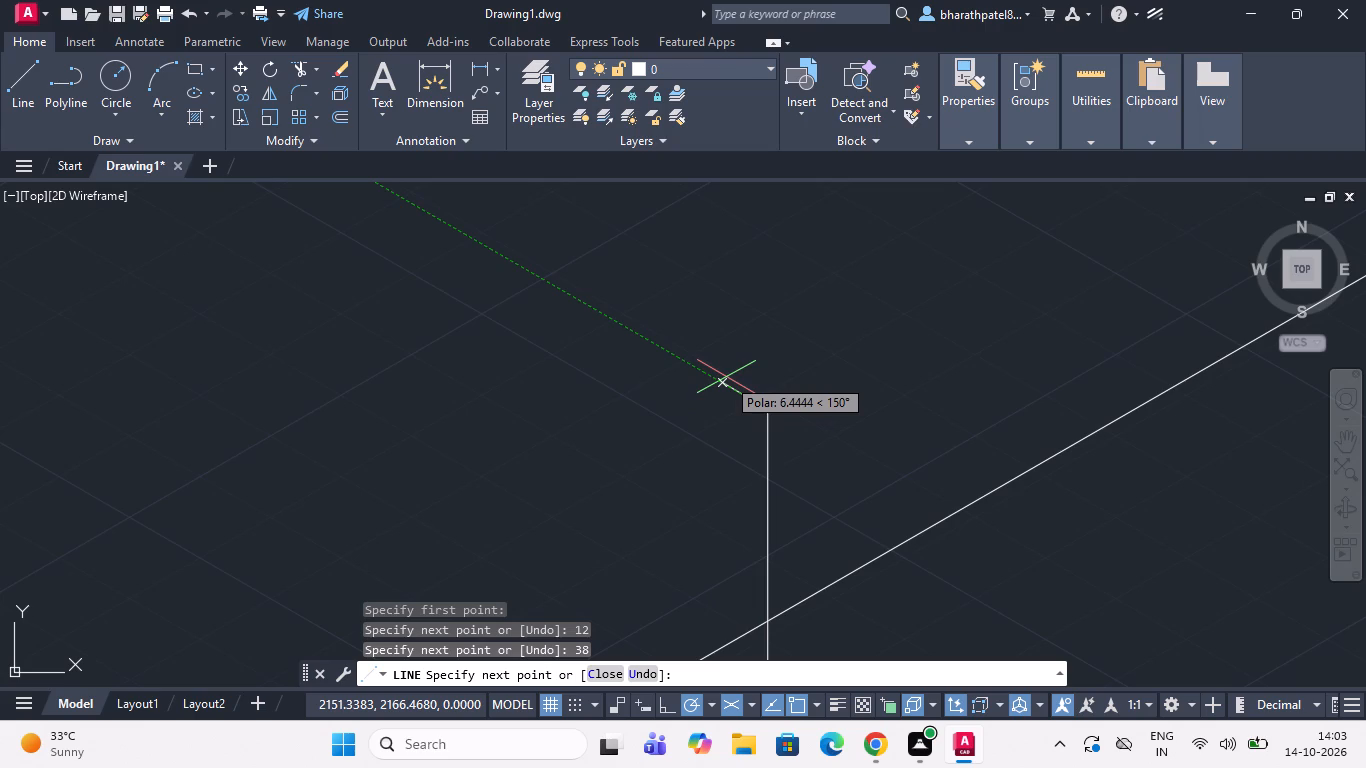
pyautogui.write('12')
pyautogui.press('Return')
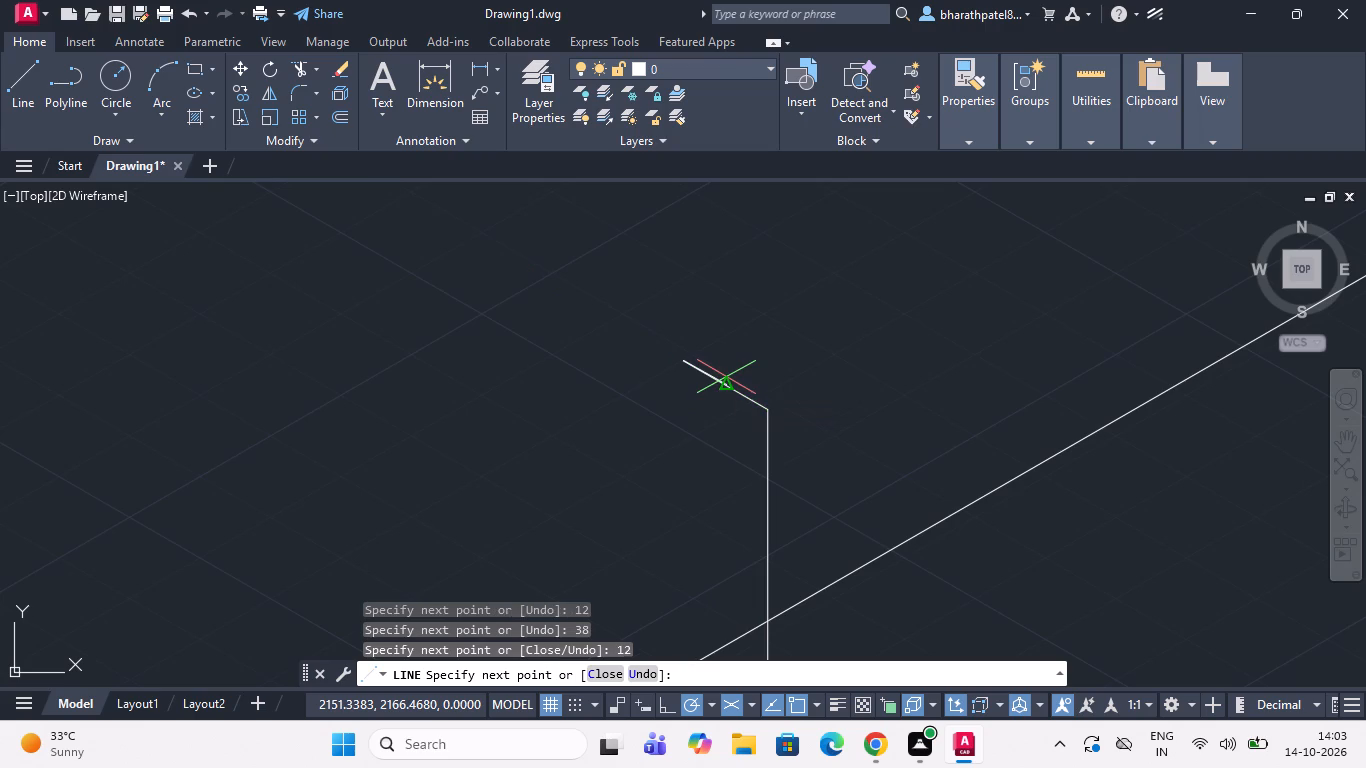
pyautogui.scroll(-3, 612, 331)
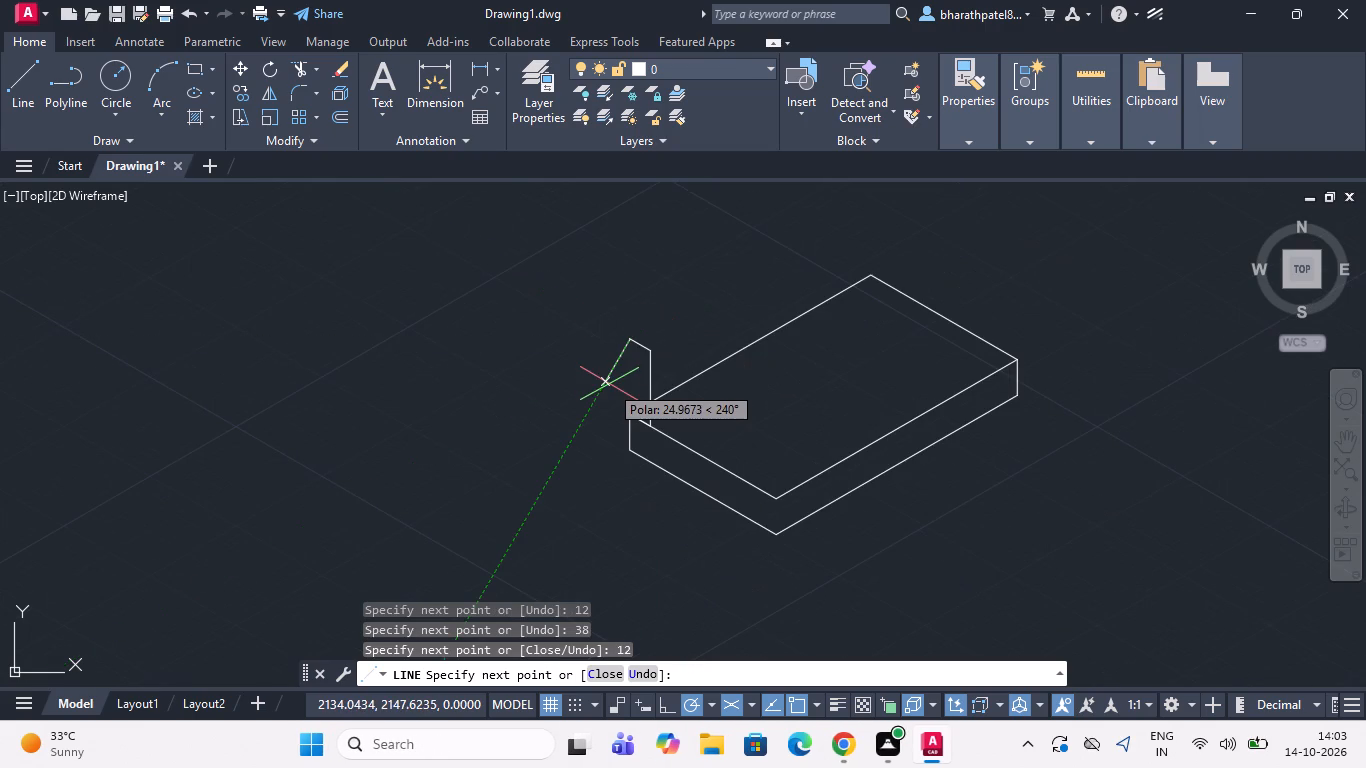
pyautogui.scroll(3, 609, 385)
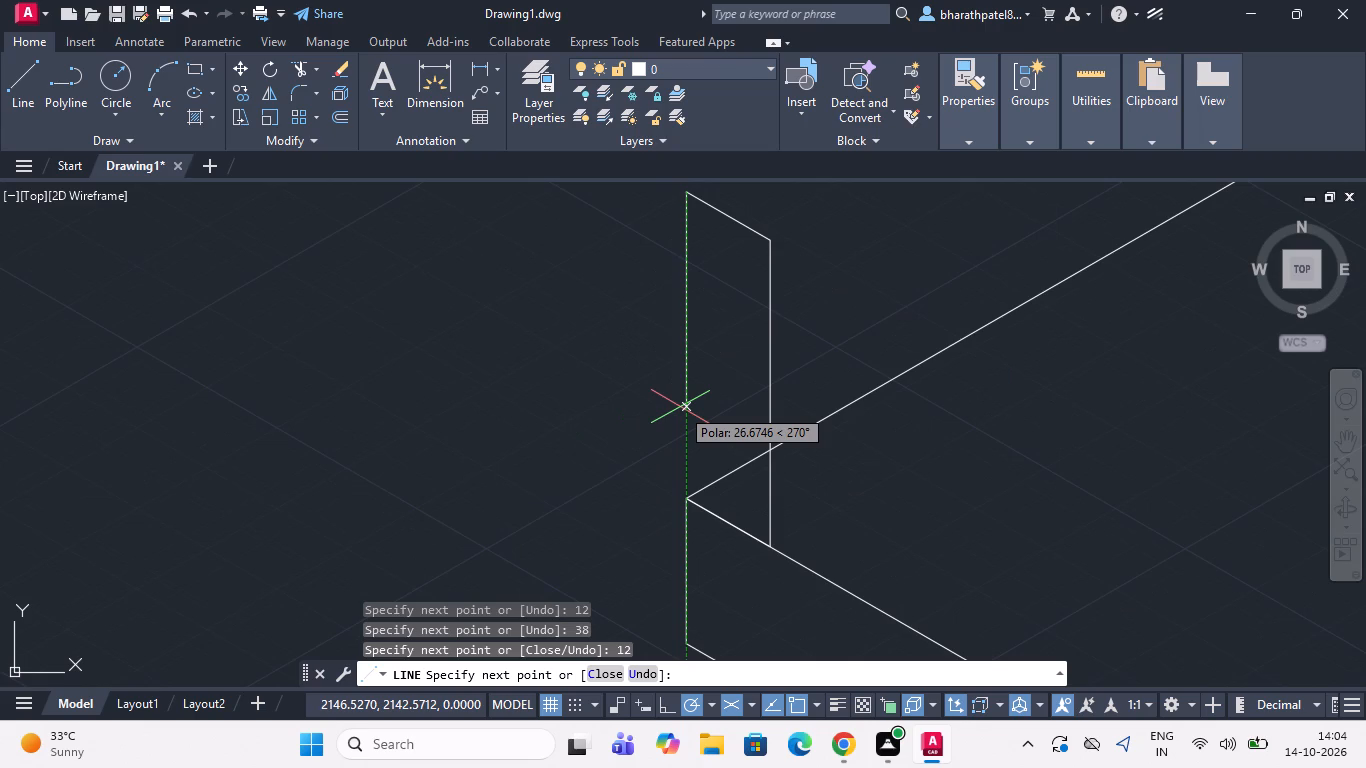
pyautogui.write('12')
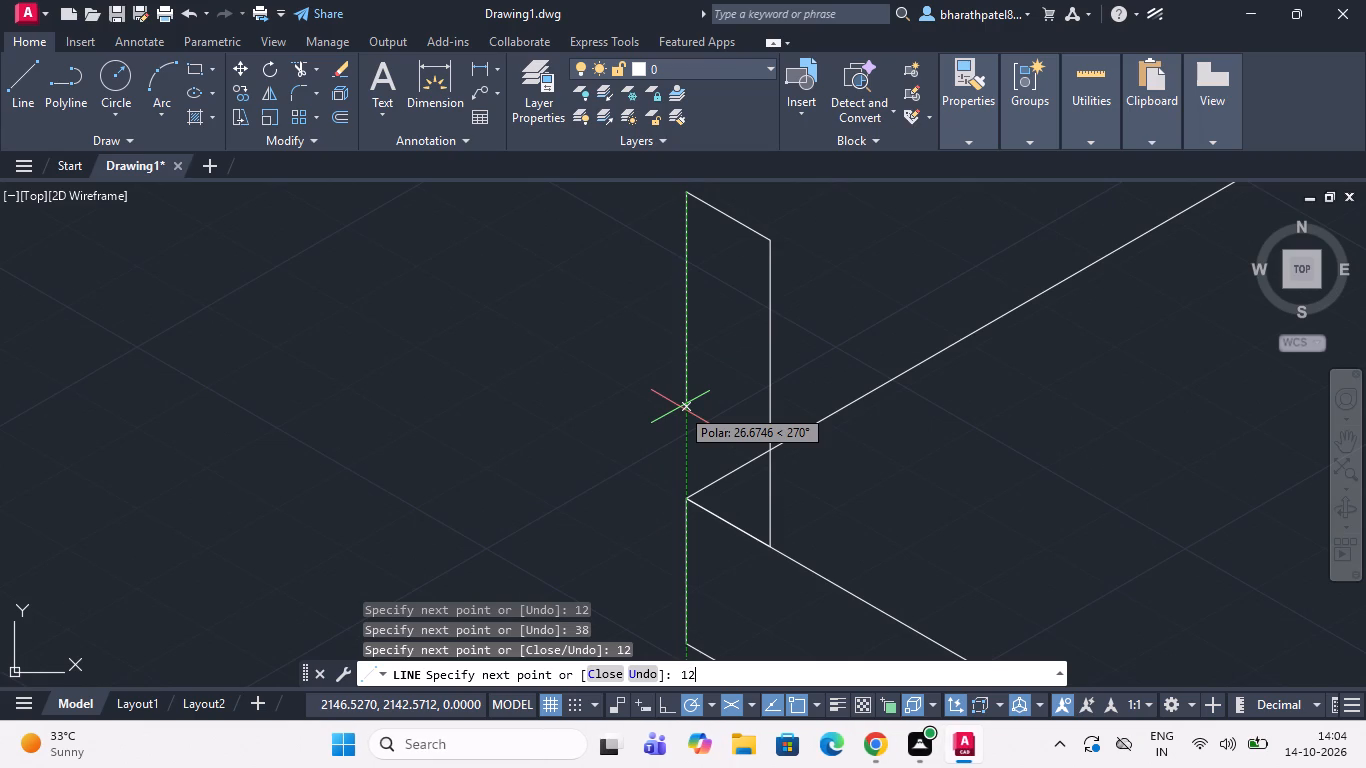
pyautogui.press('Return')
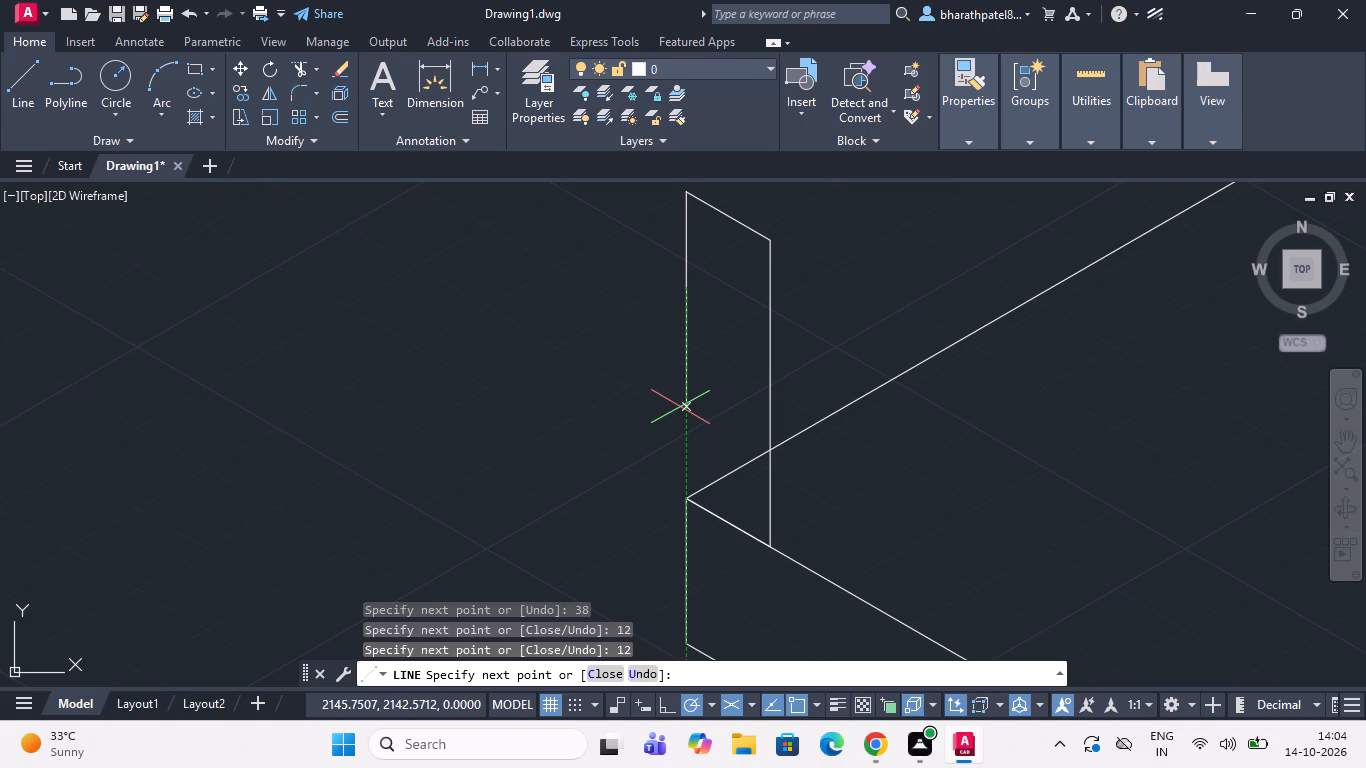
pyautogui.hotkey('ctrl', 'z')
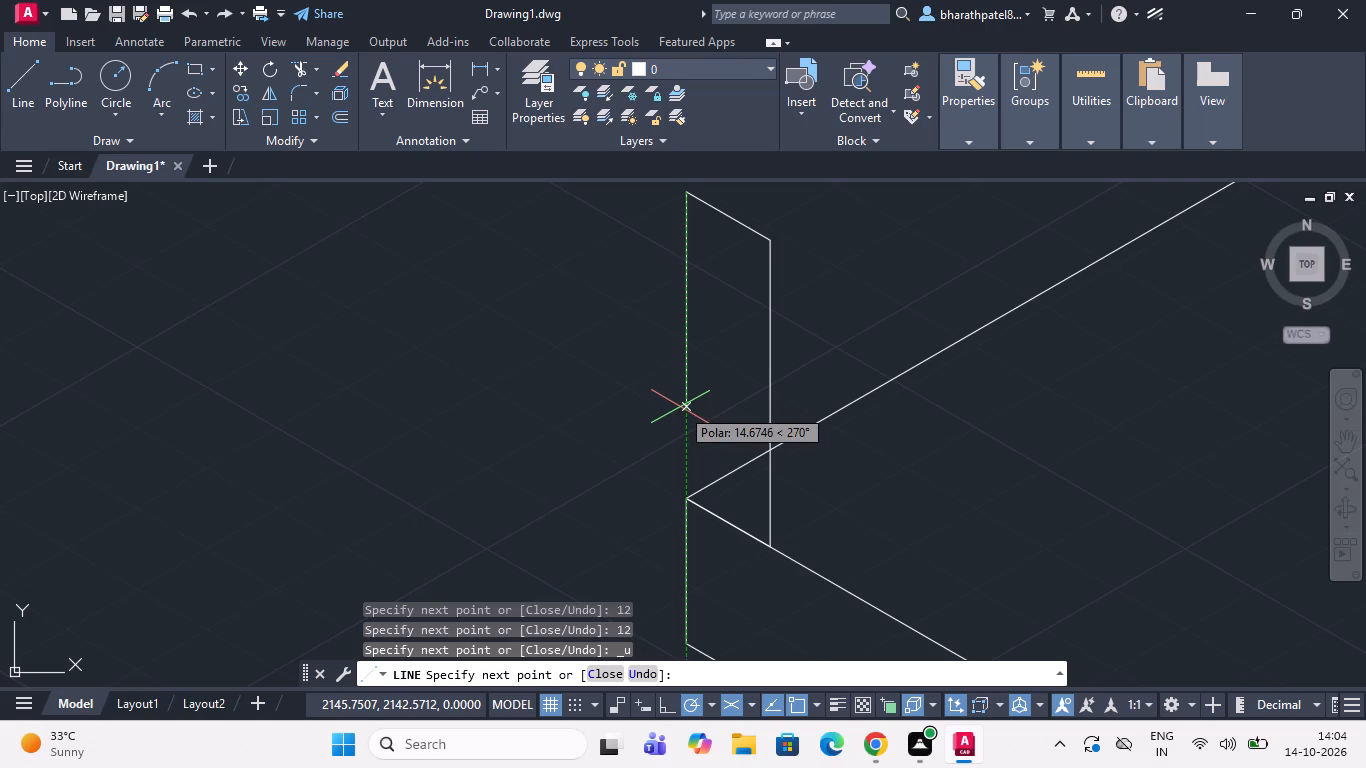
# Close the upright end profile with a 38-unit vertical line down to the top face's leftmost corner.
pyautogui.write('38')
pyautogui.press('Return')
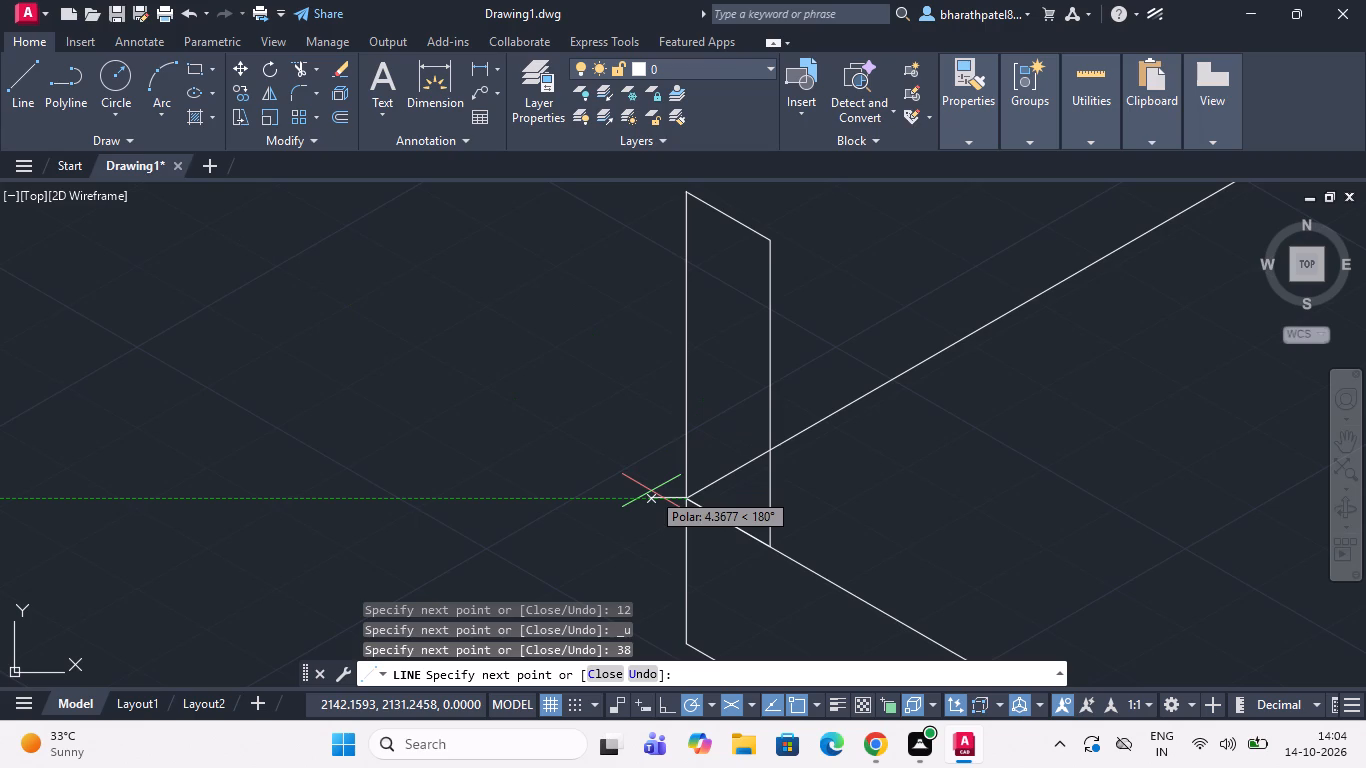
pyautogui.scroll(-1, 662, 516)
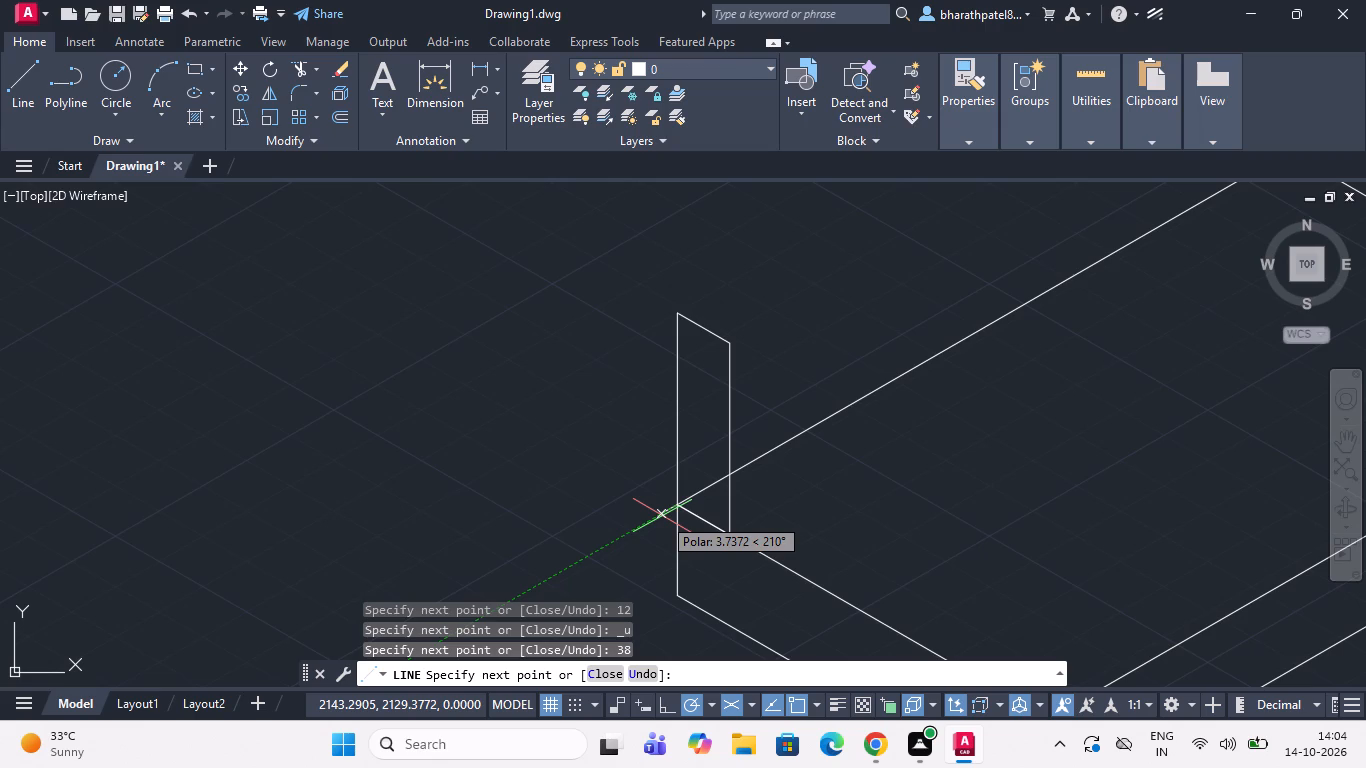
# From the slab top face's rearmost corner, draw connected lines 50 units along the 140-unit back edge at 210° and 100 straight up.
pyautogui.press('Escape')
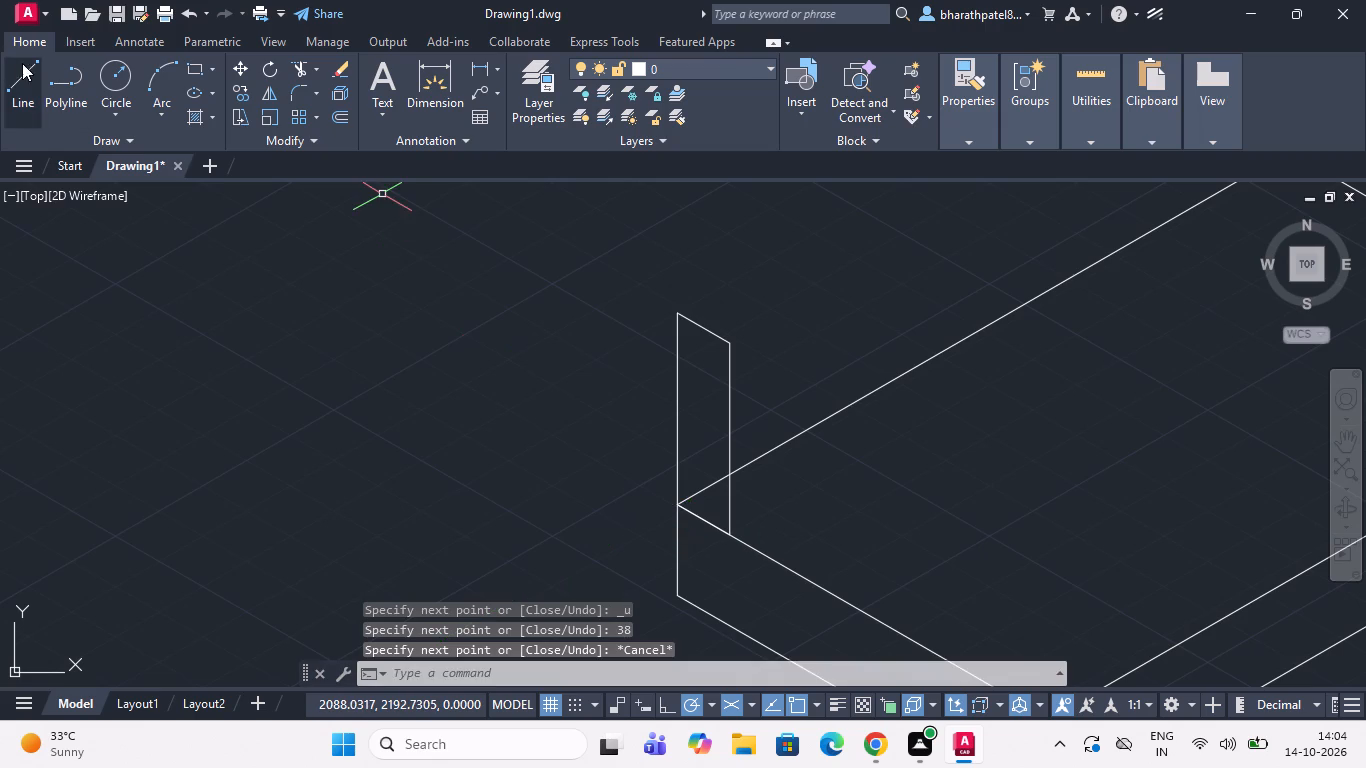
pyautogui.click(22, 68)
pyautogui.scroll(-1, 345, 391)
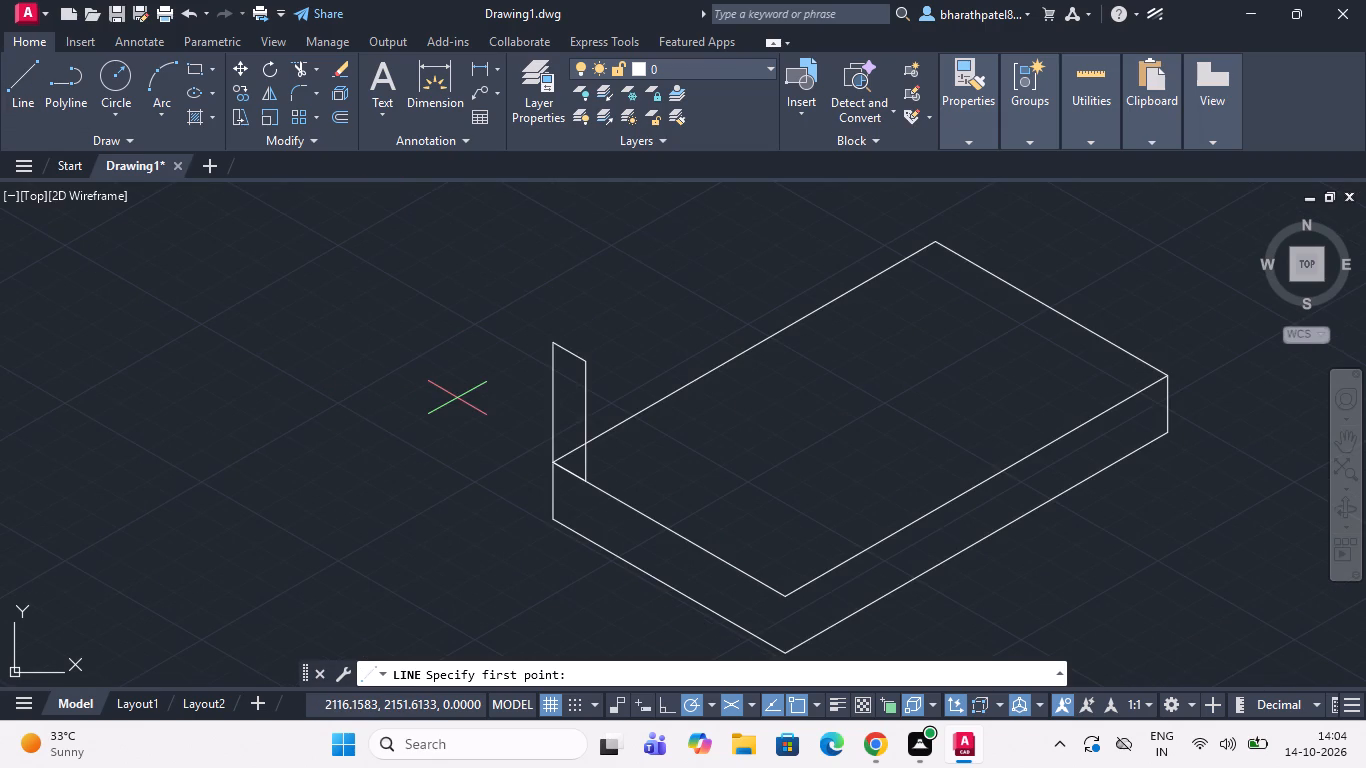
pyautogui.scroll(-1, 911, 298)
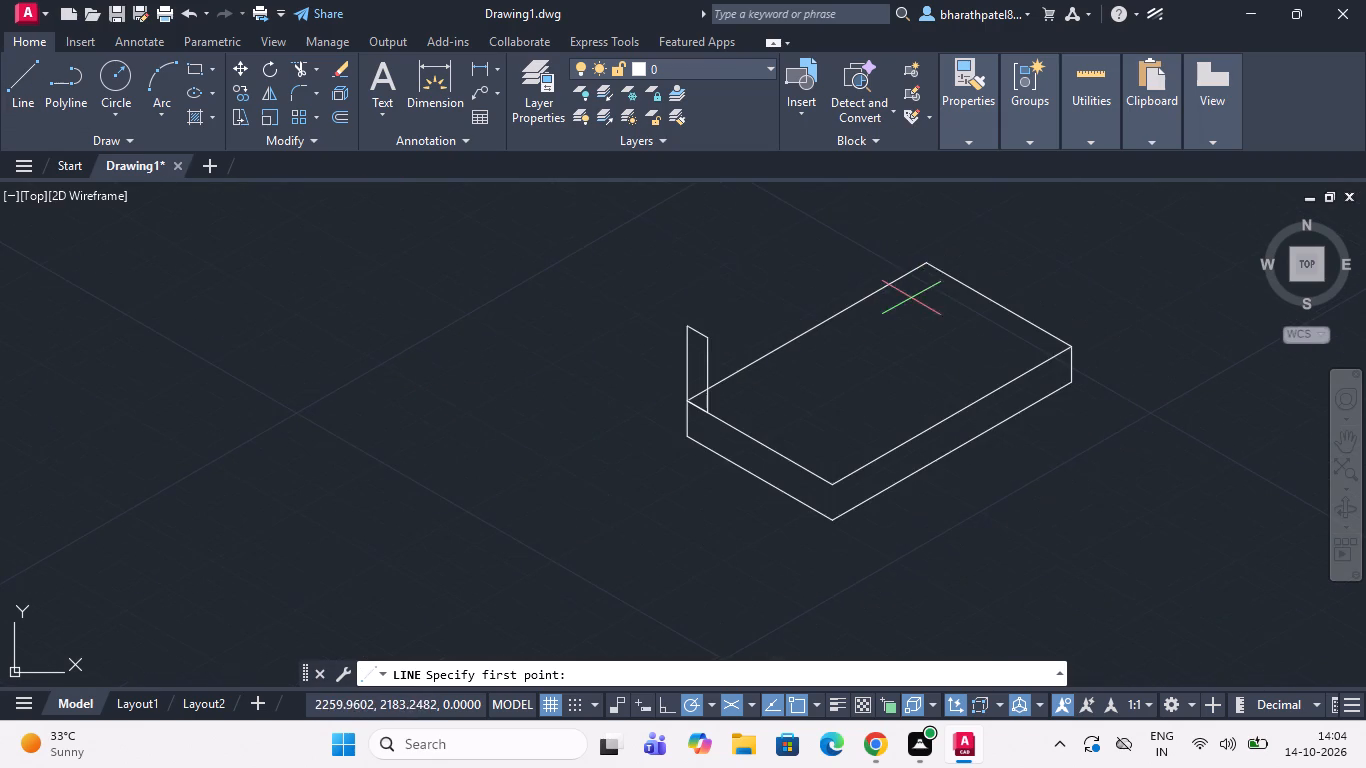
pyautogui.scroll(3, 921, 261)
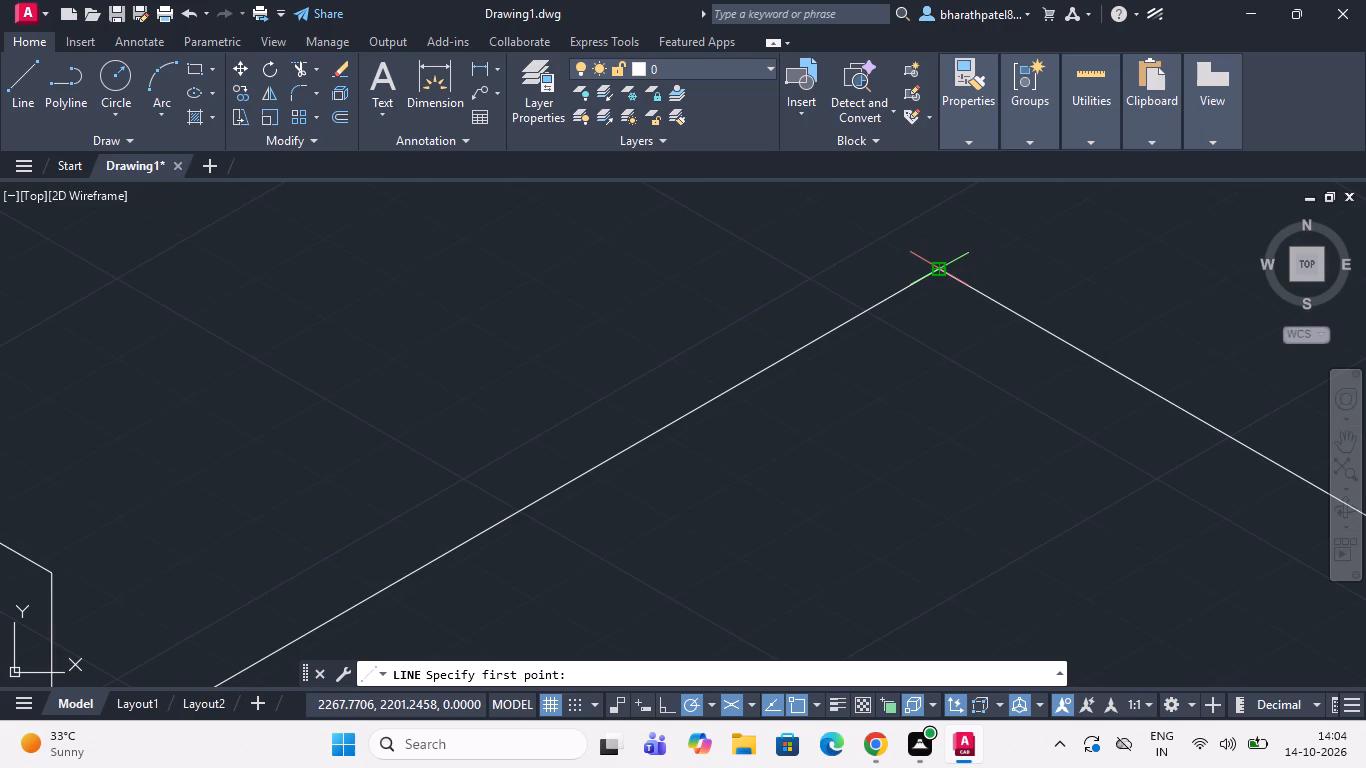
pyautogui.click(941, 271)
pyautogui.scroll(-3, 941, 271)
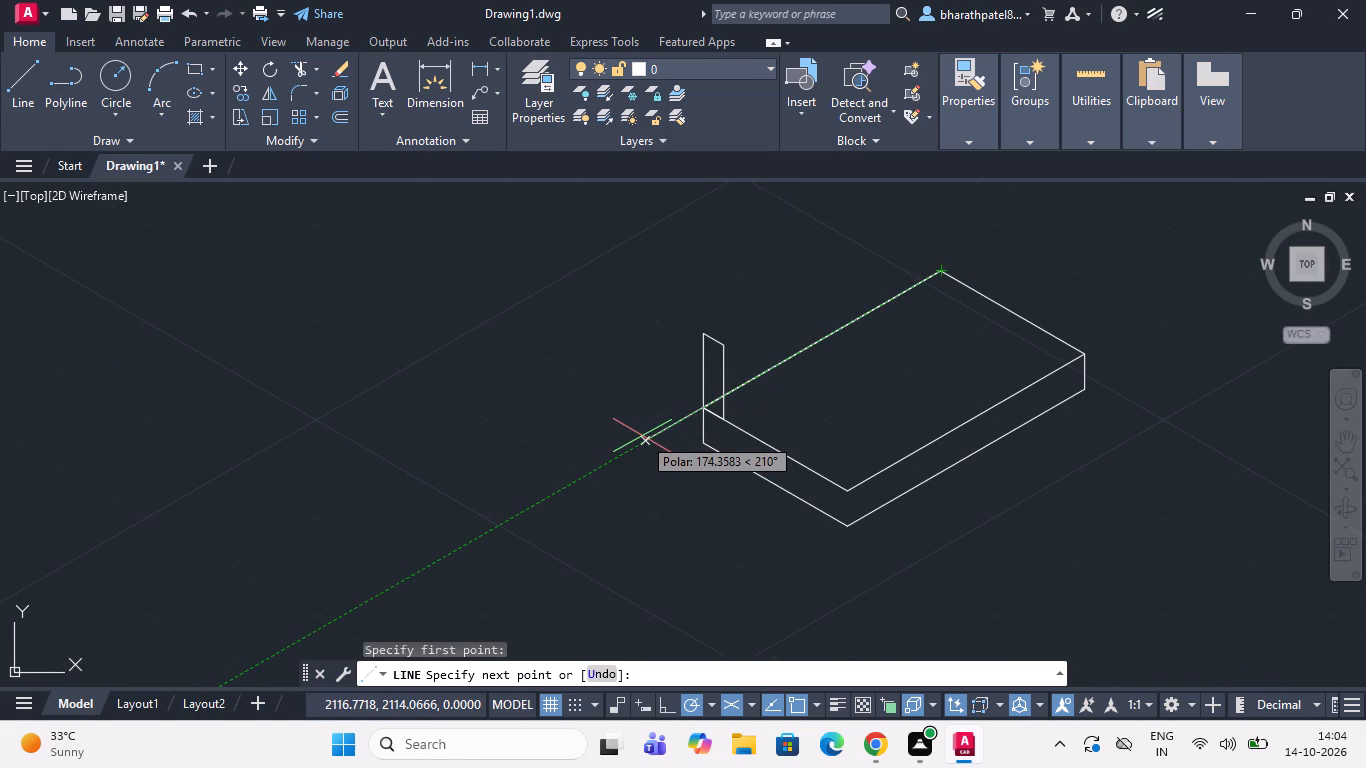
pyautogui.write('50')
pyautogui.press('Return')
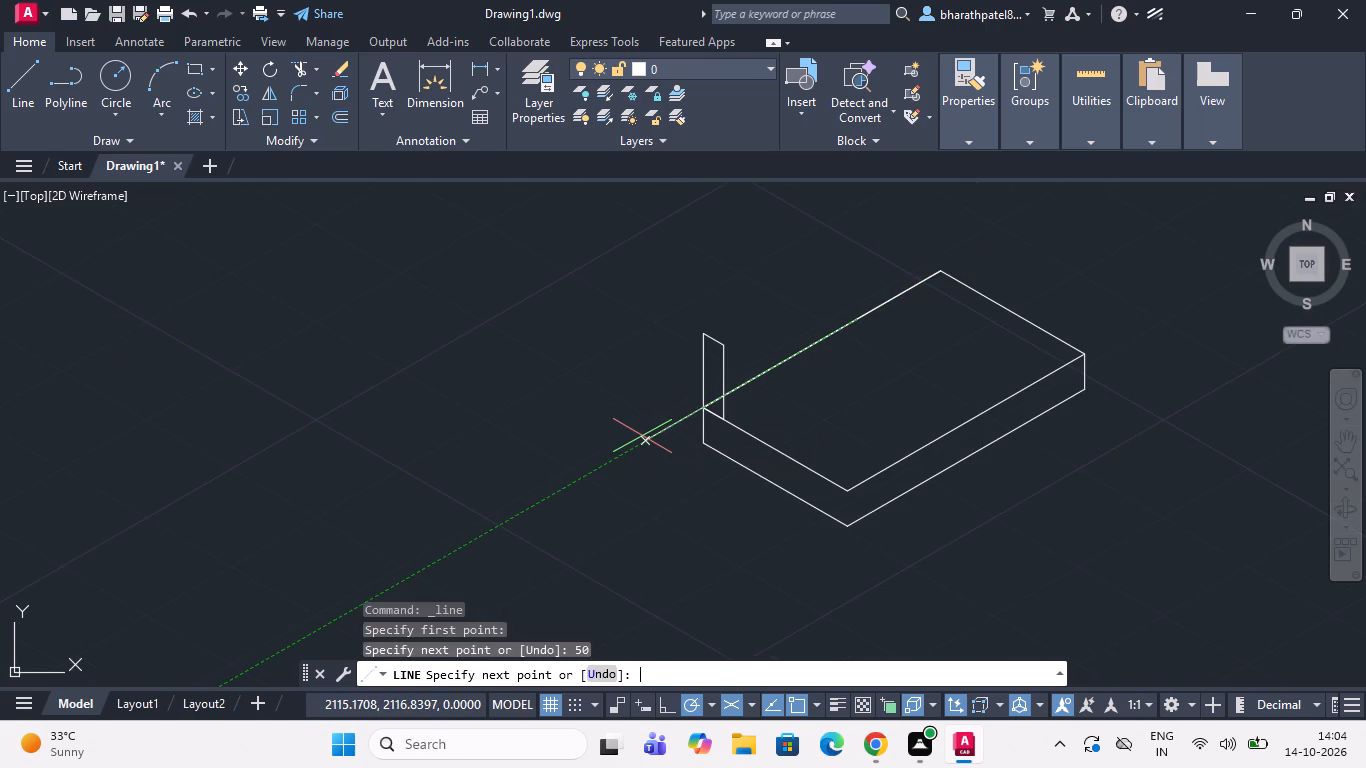
pyautogui.scroll(-1, 896, 322)
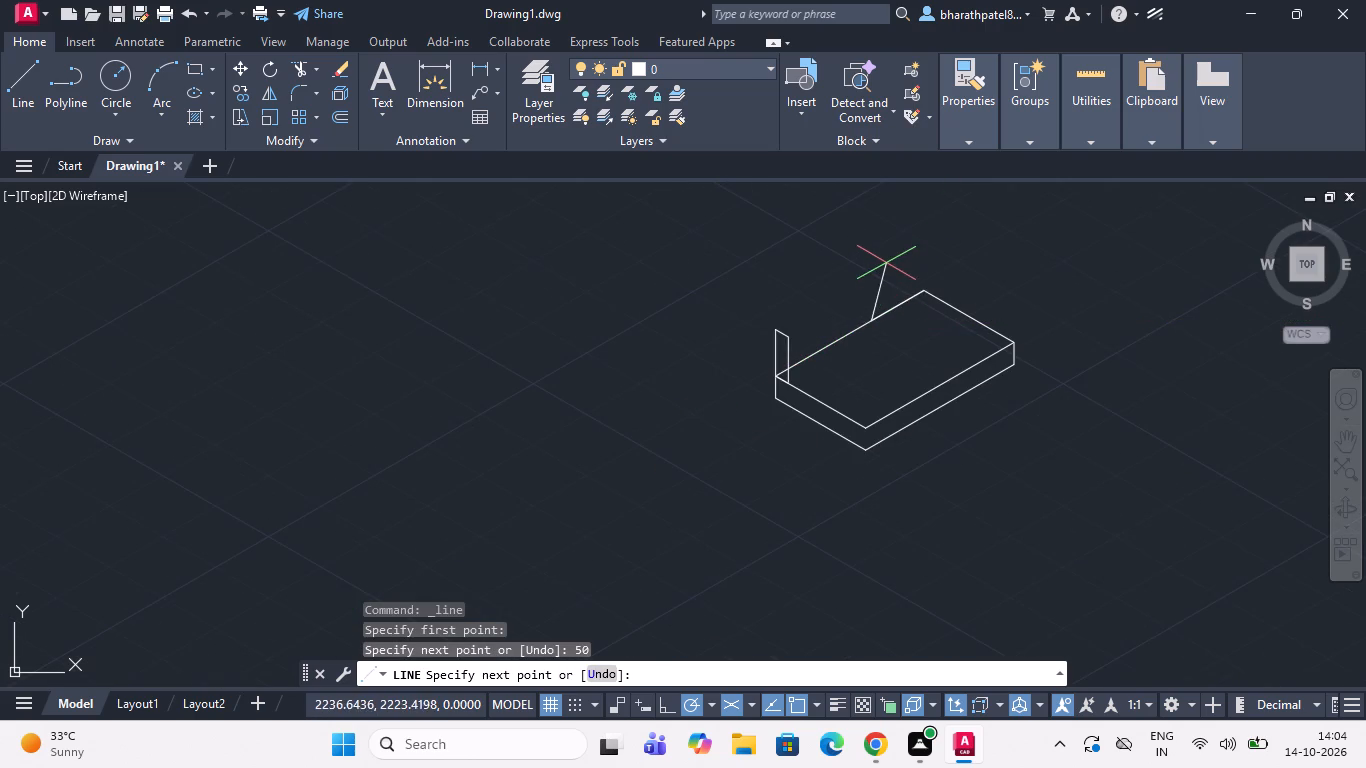
pyautogui.scroll(2, 886, 262)
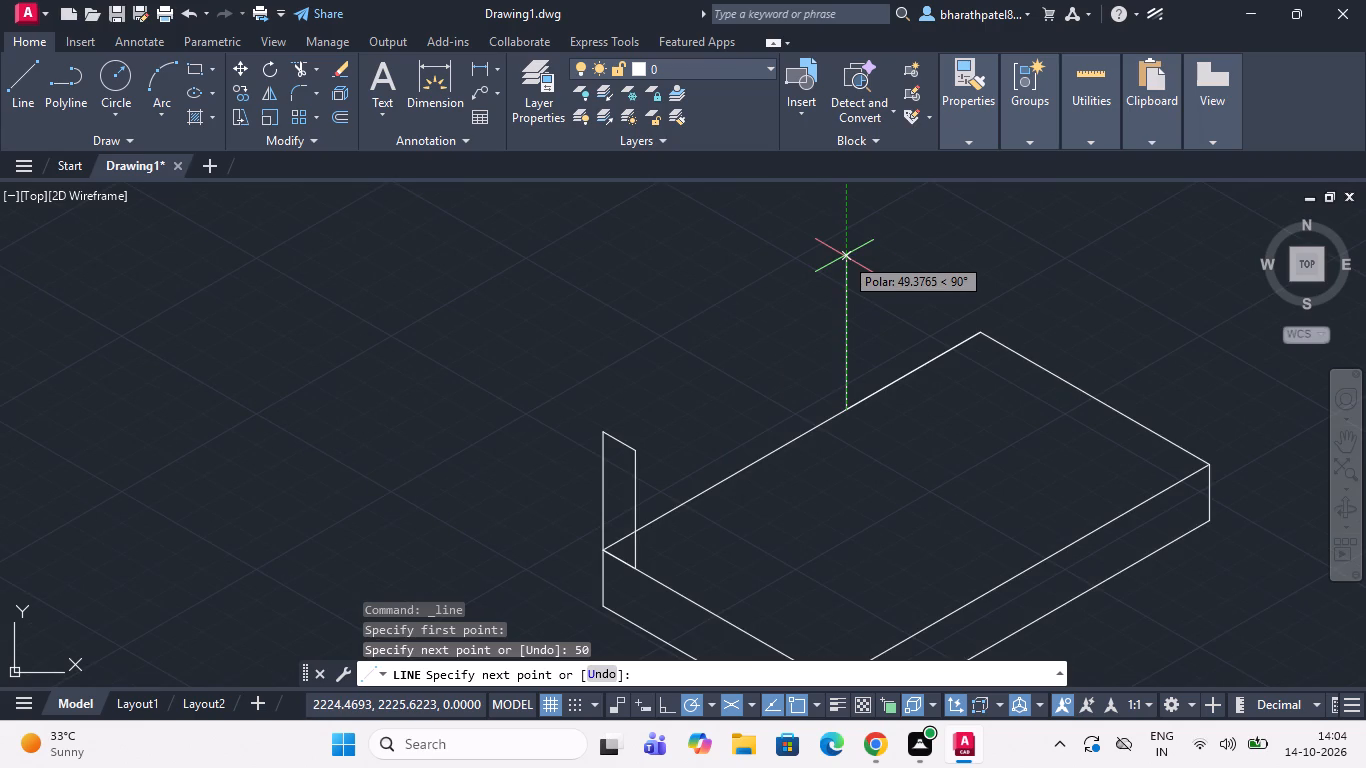
pyautogui.write('100')
pyautogui.press('Return')
pyautogui.scroll(-1, 844, 261)
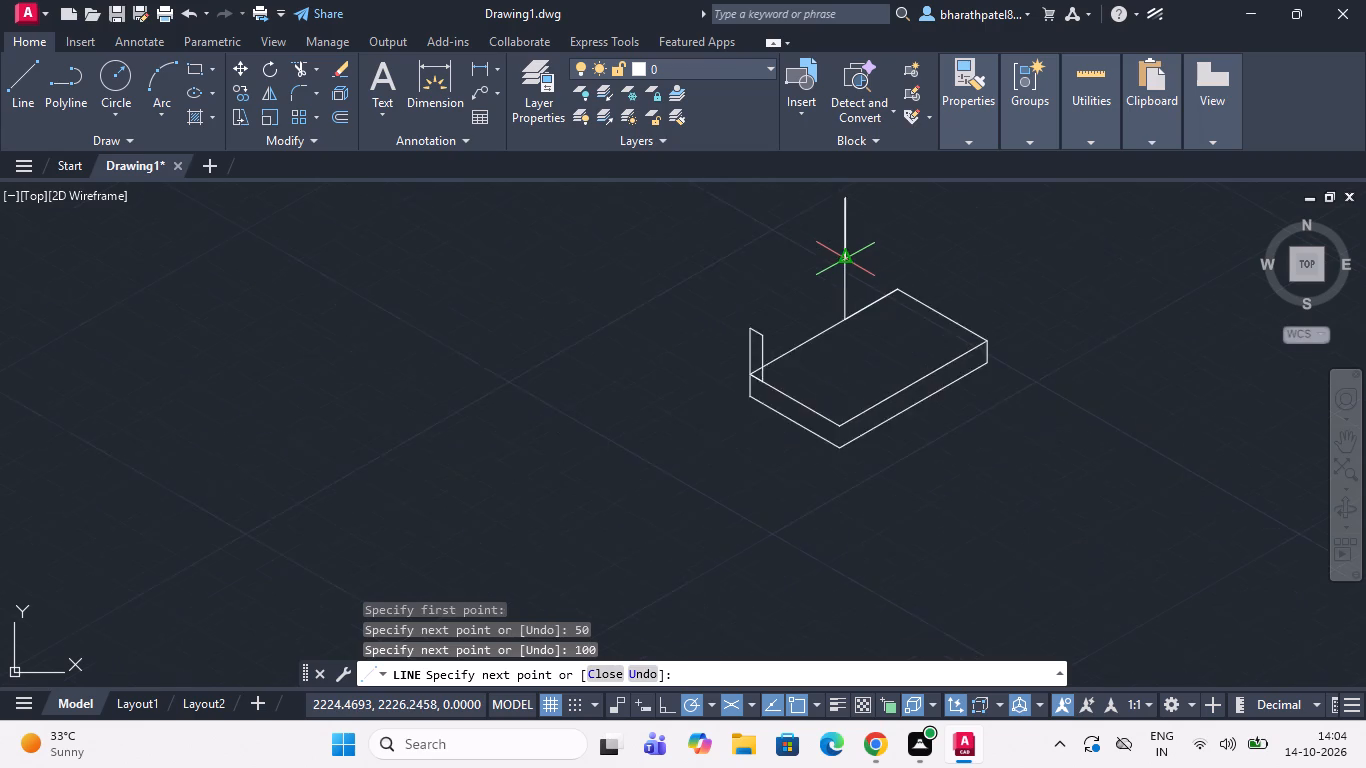
pyautogui.scroll(-2, 844, 261)
pyautogui.scroll(3, 847, 219)
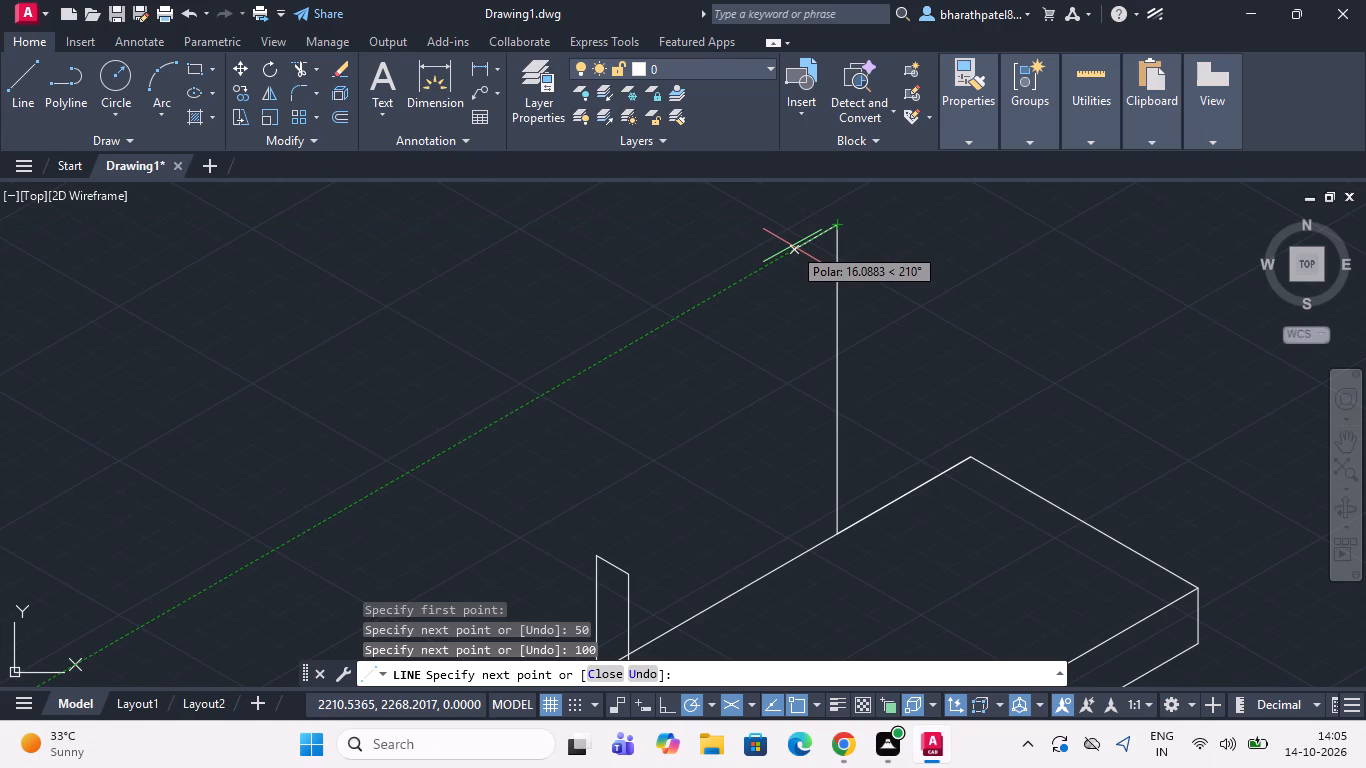
pyautogui.press('Escape')
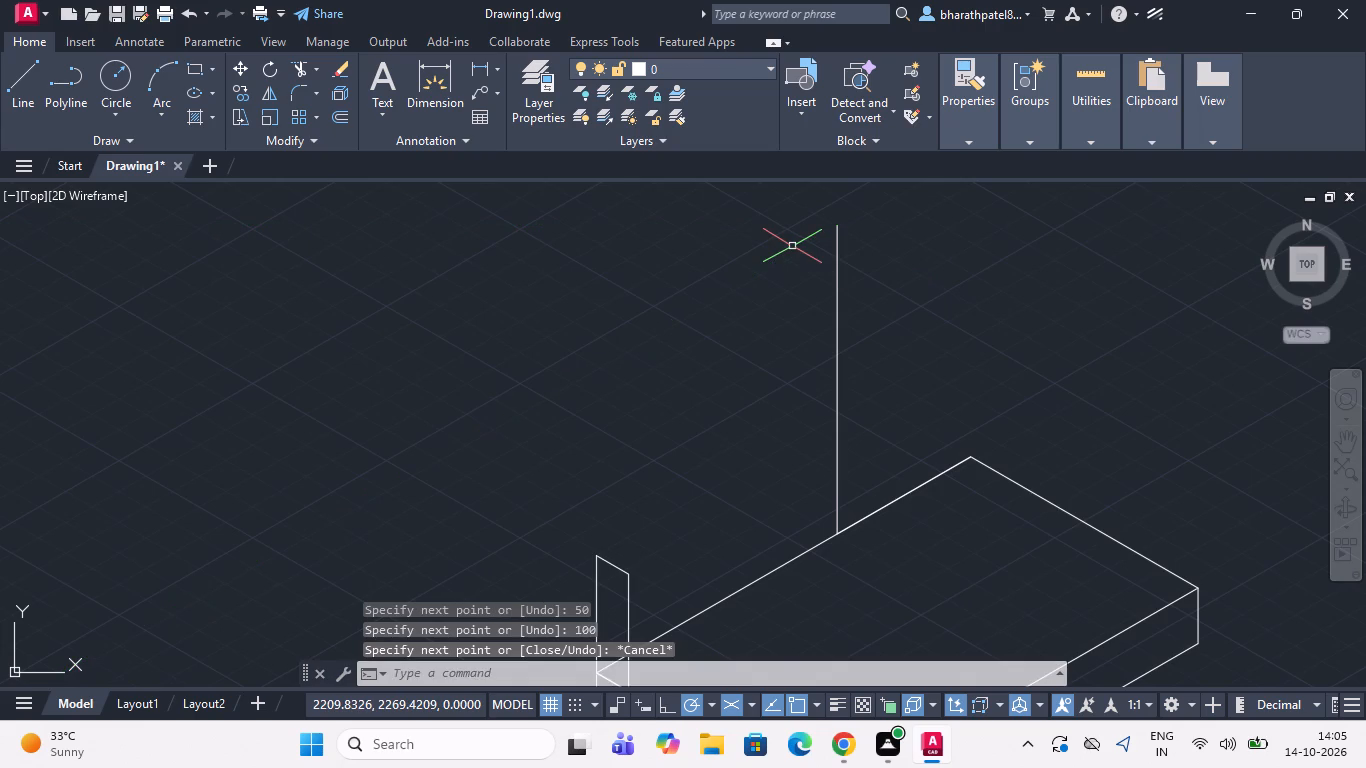
# Draw a 55-diameter isocircle on the right isoplane, centred on the upper end of the 100-unit vertical line.
pyautogui.write('el')
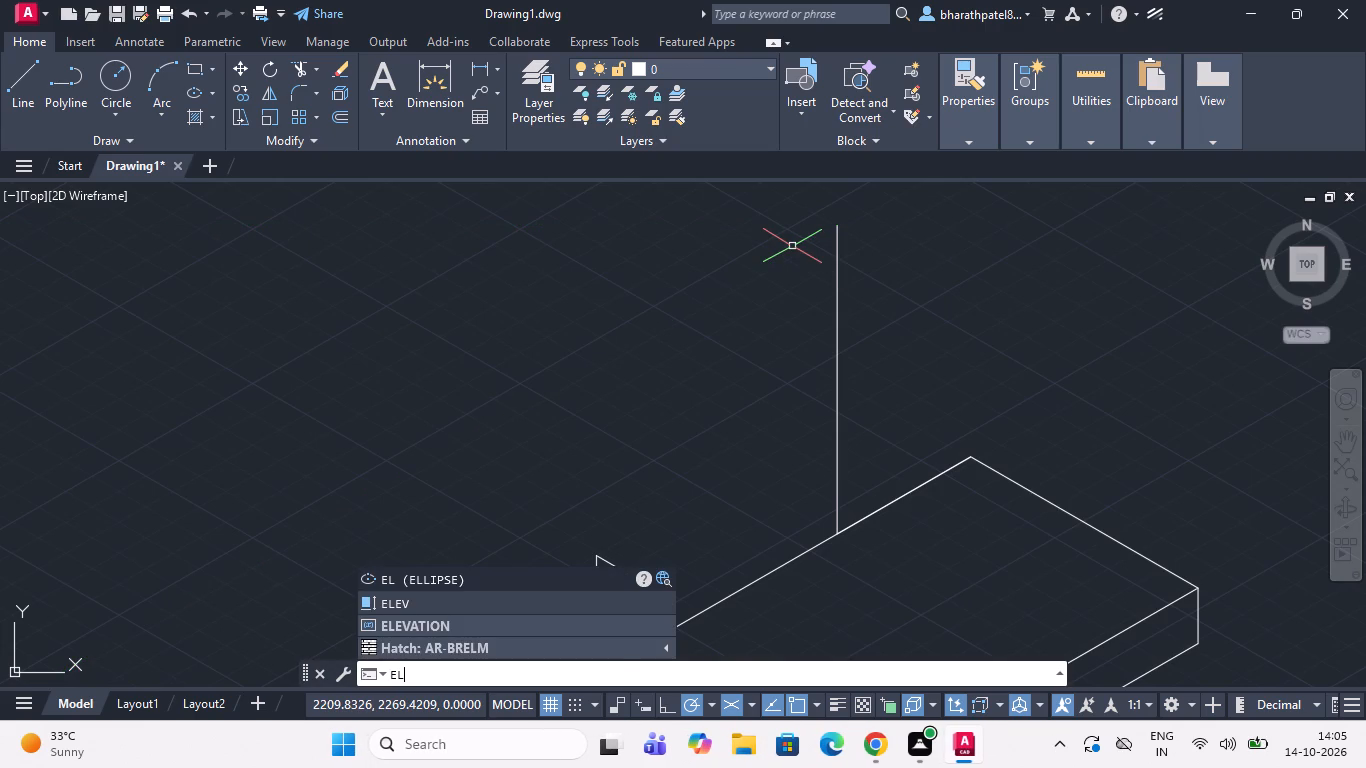
pyautogui.press('Return')
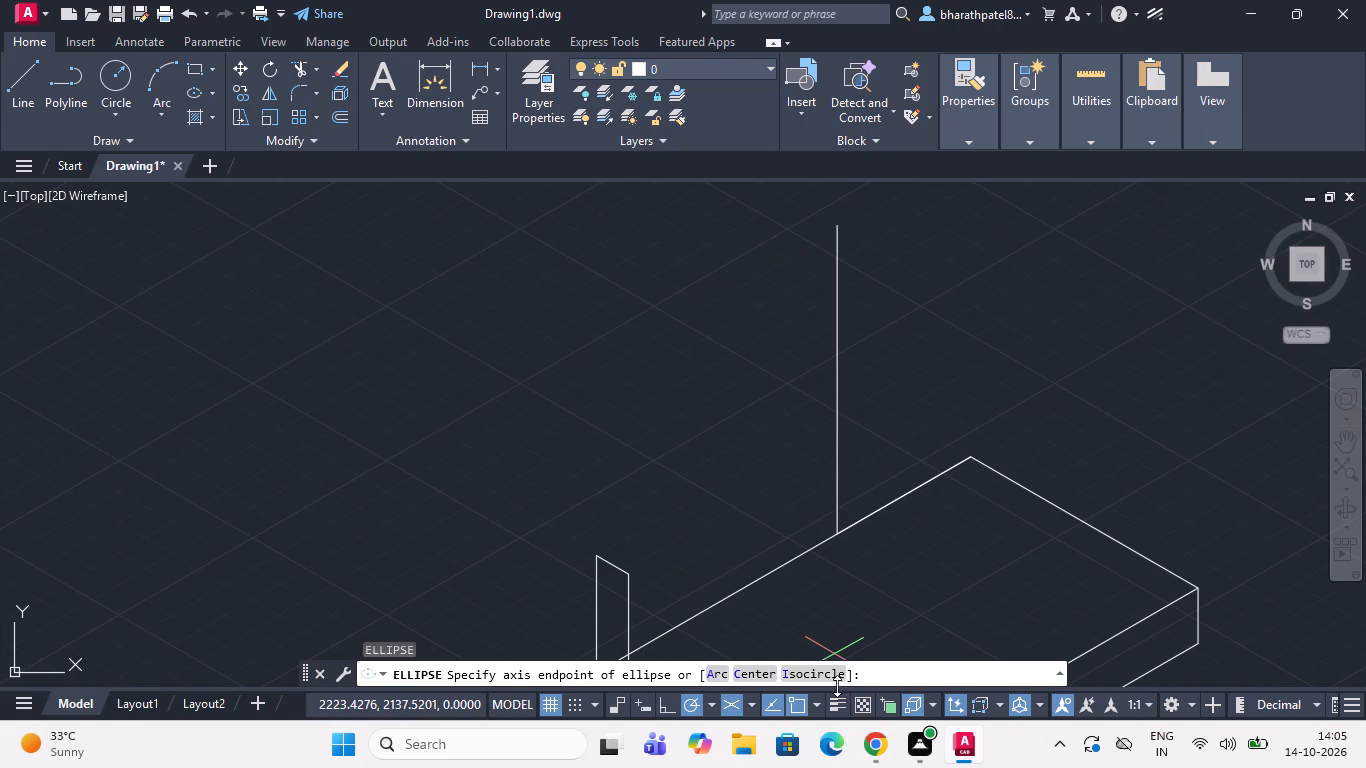
pyautogui.click(823, 682)
pyautogui.click(823, 677)
pyautogui.scroll(-2, 844, 533)
pyautogui.scroll(3, 834, 394)
pyautogui.scroll(-2, 847, 412)
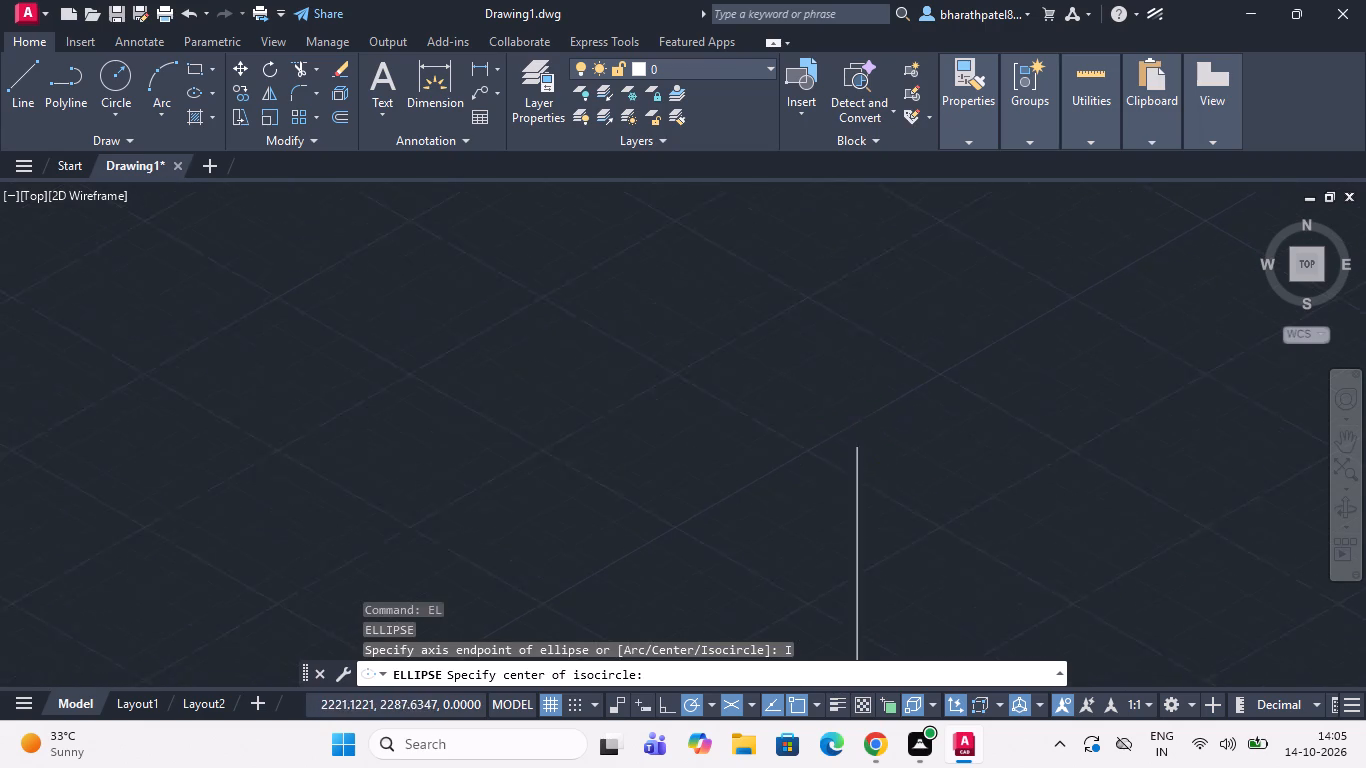
pyautogui.scroll(3, 895, 440)
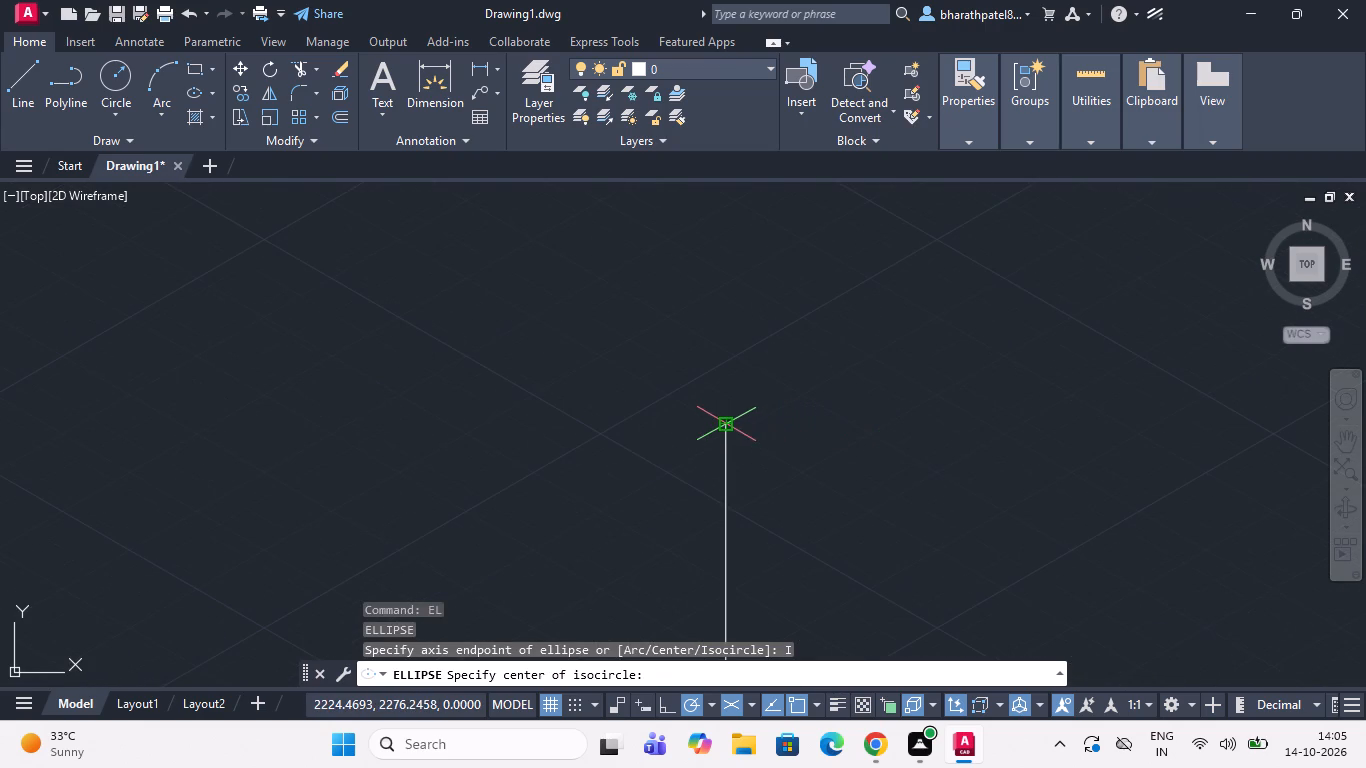
pyautogui.click(724, 427)
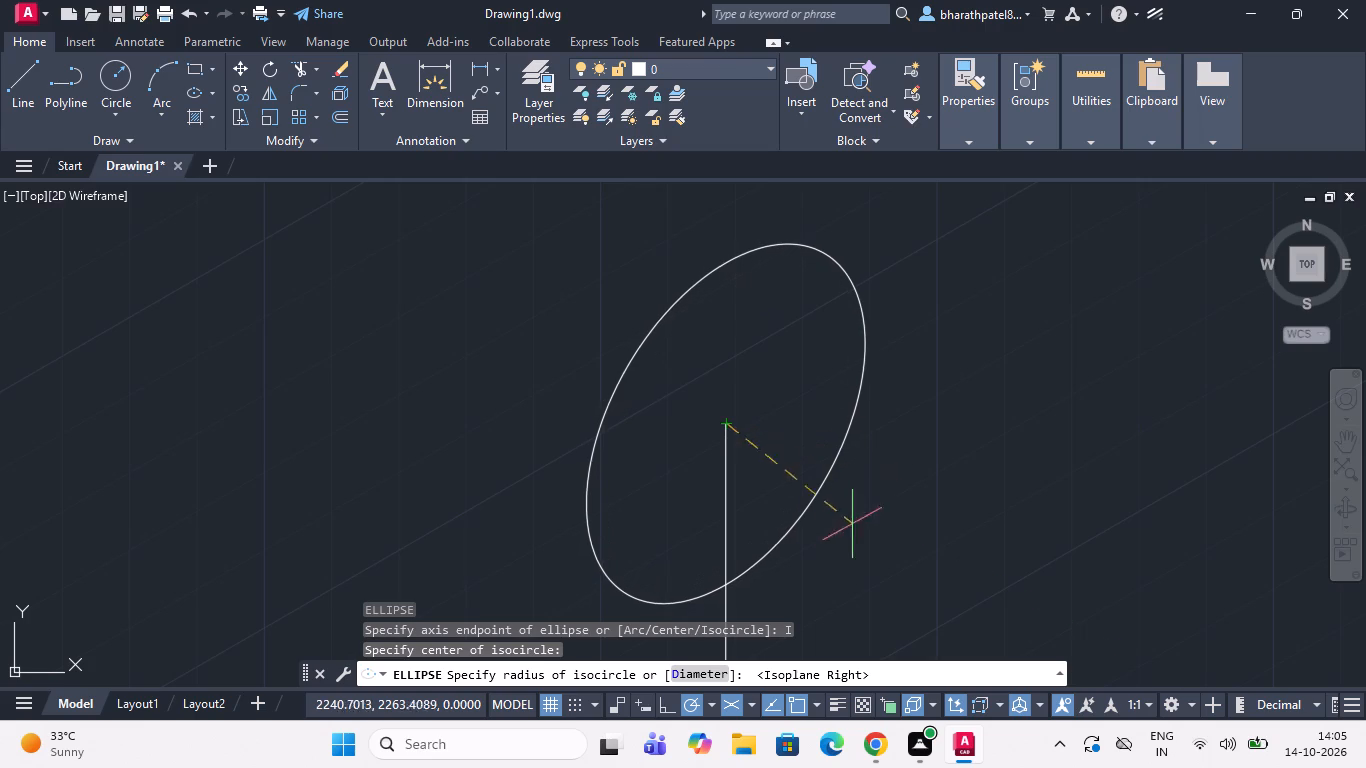
pyautogui.click(716, 680)
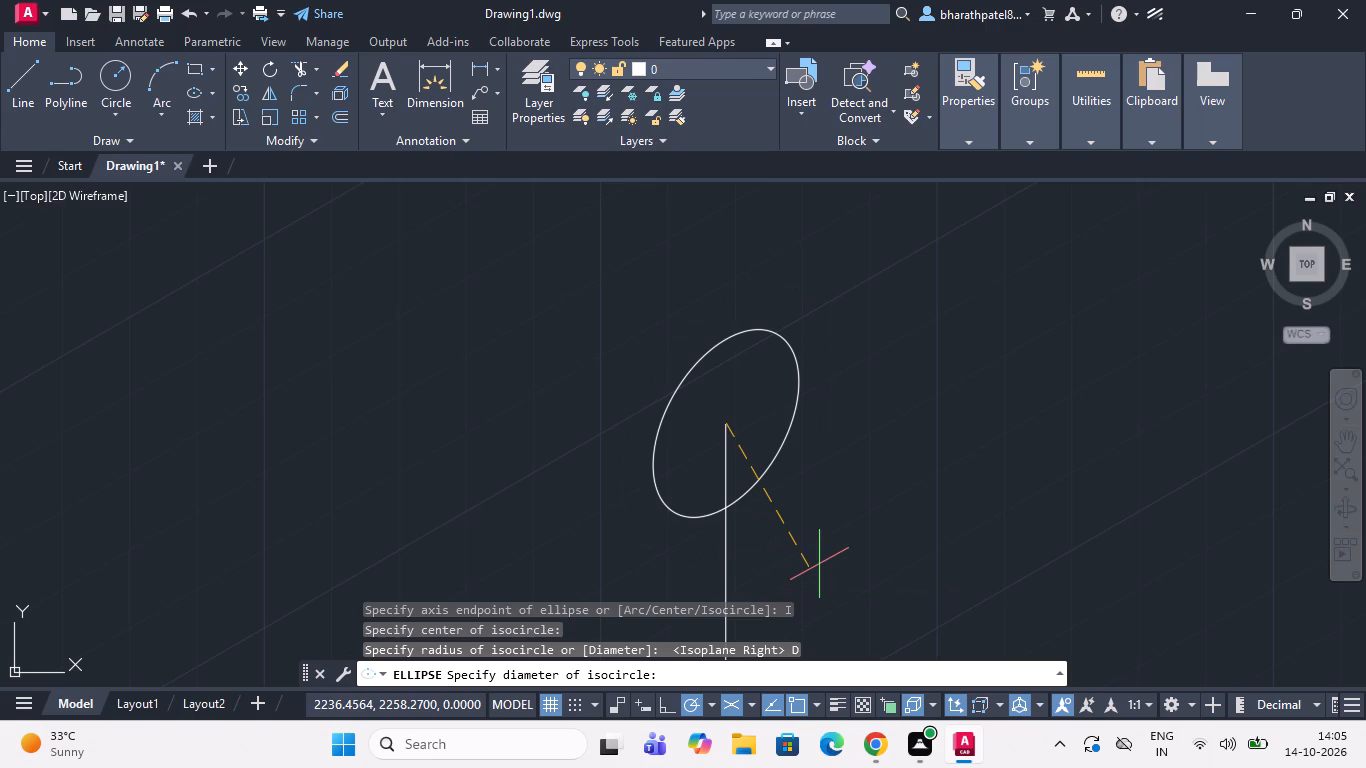
pyautogui.press('5')
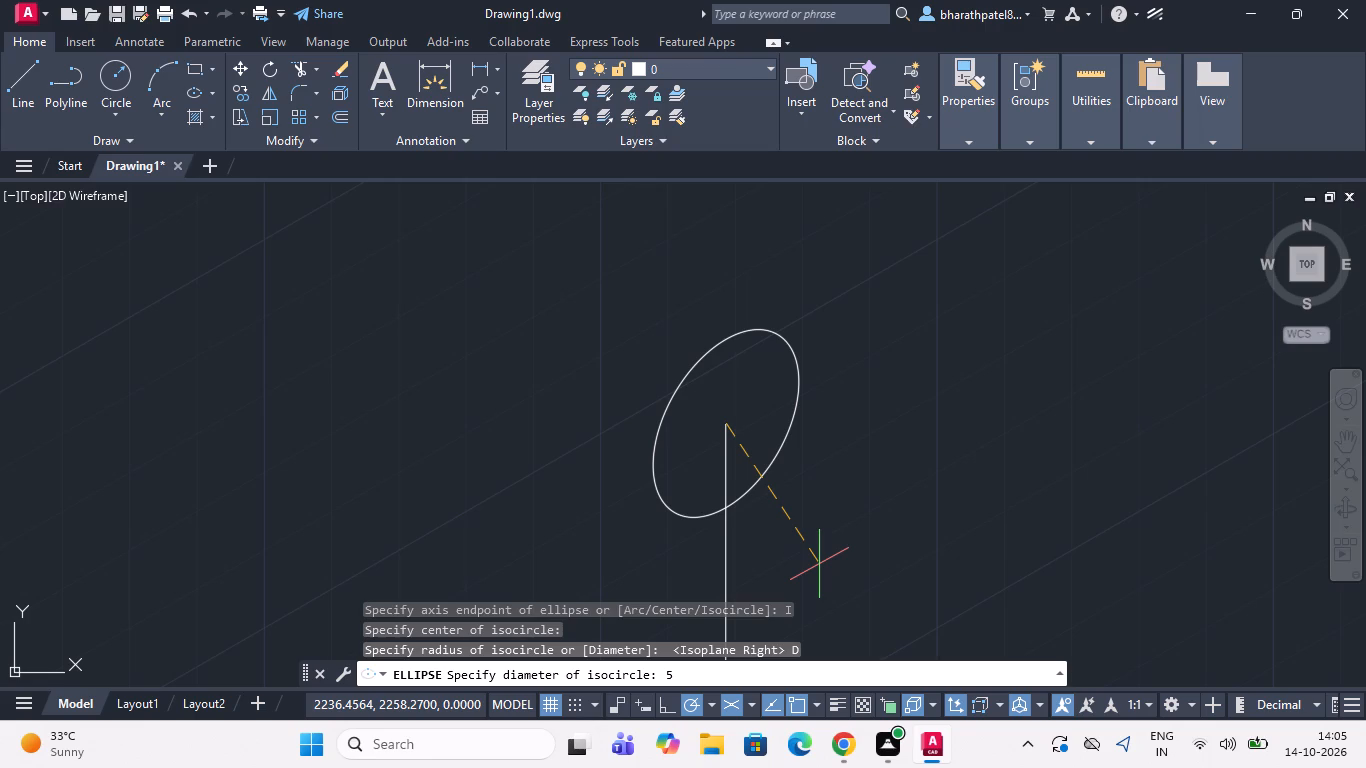
pyautogui.press('5')
pyautogui.press('Return')
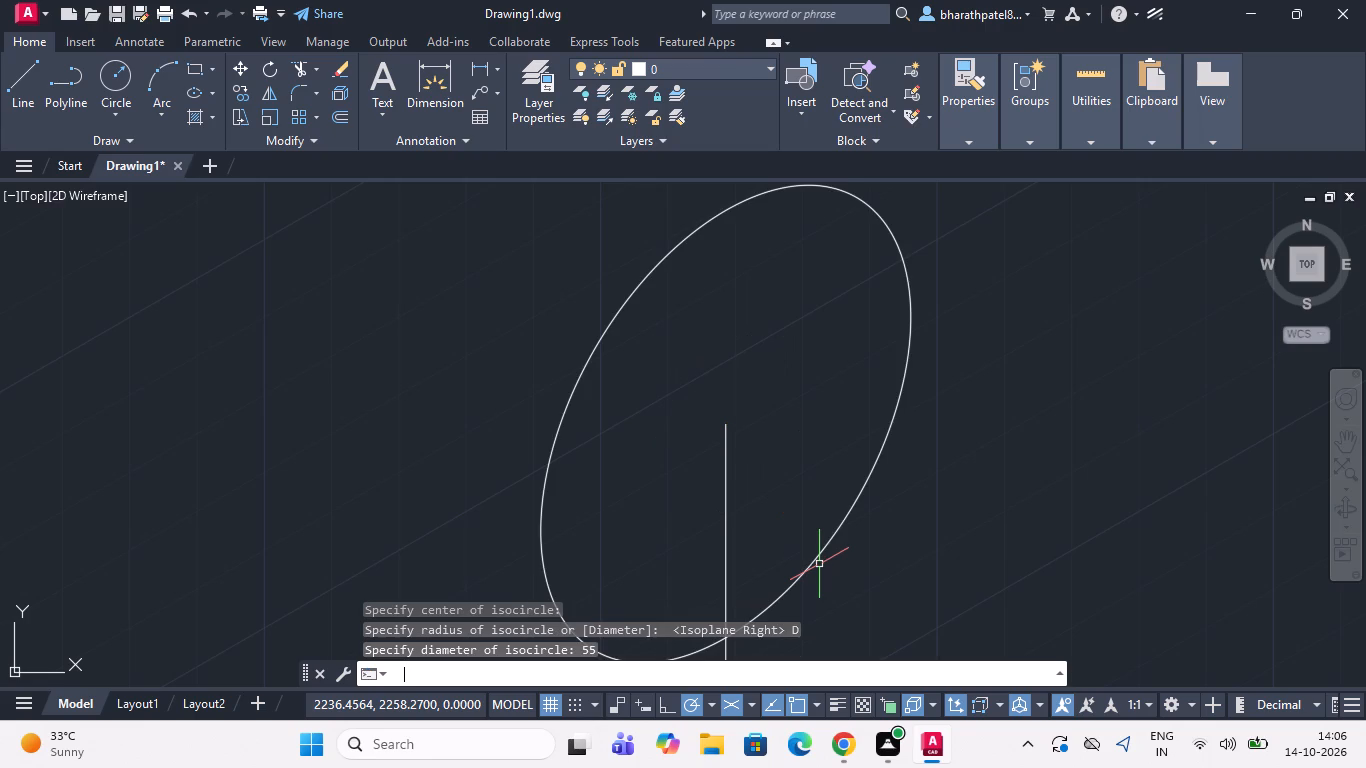
# Draw a concentric isocircle of diameter 30 at the same centre on the right isoplane.
pyautogui.scroll(-1, 717, 467)
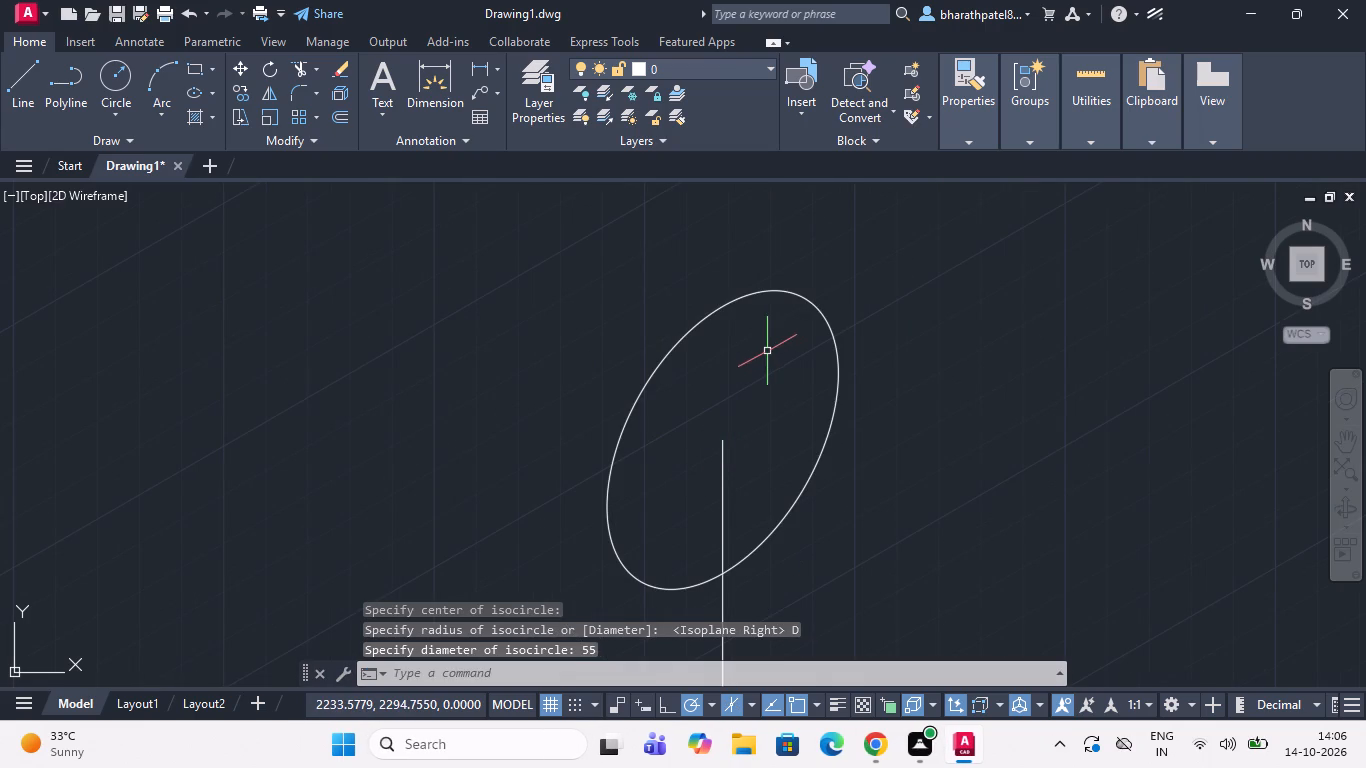
pyautogui.press('space')
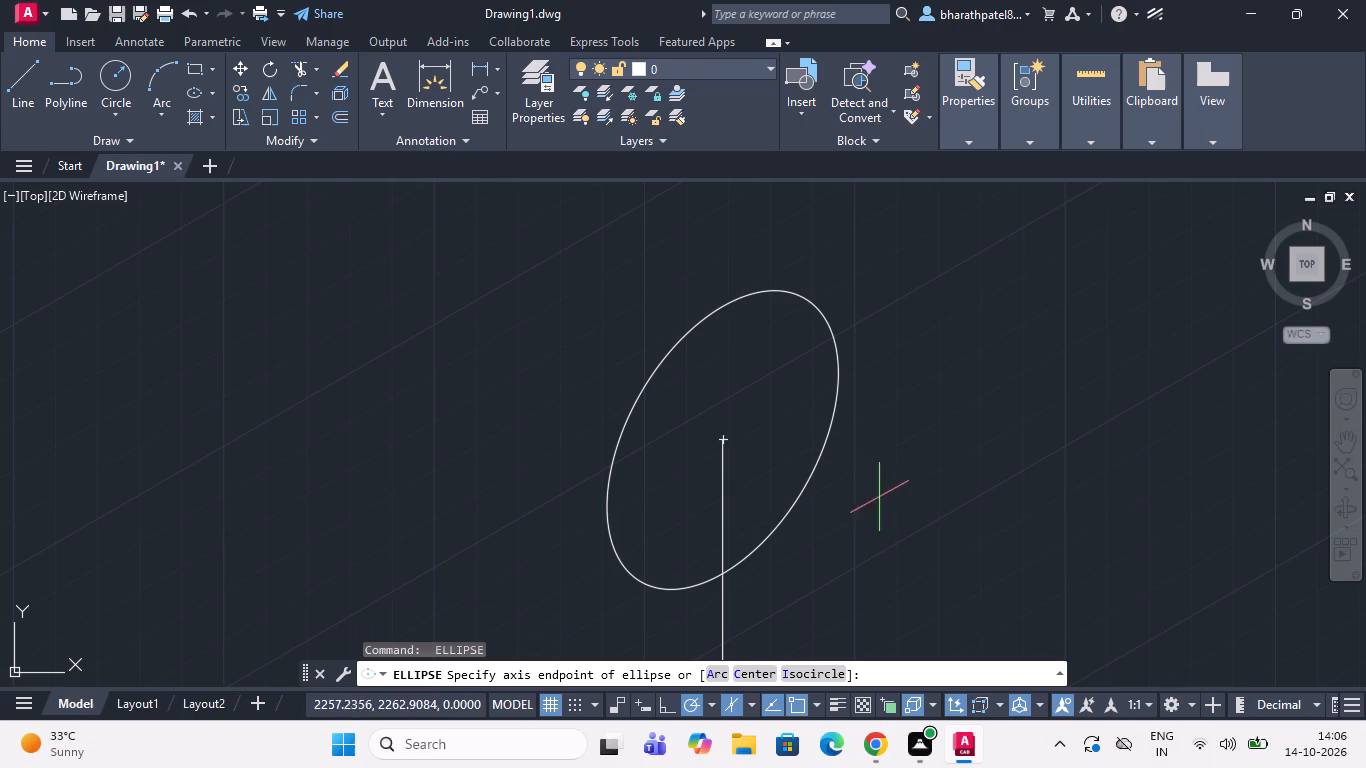
pyautogui.click(819, 678)
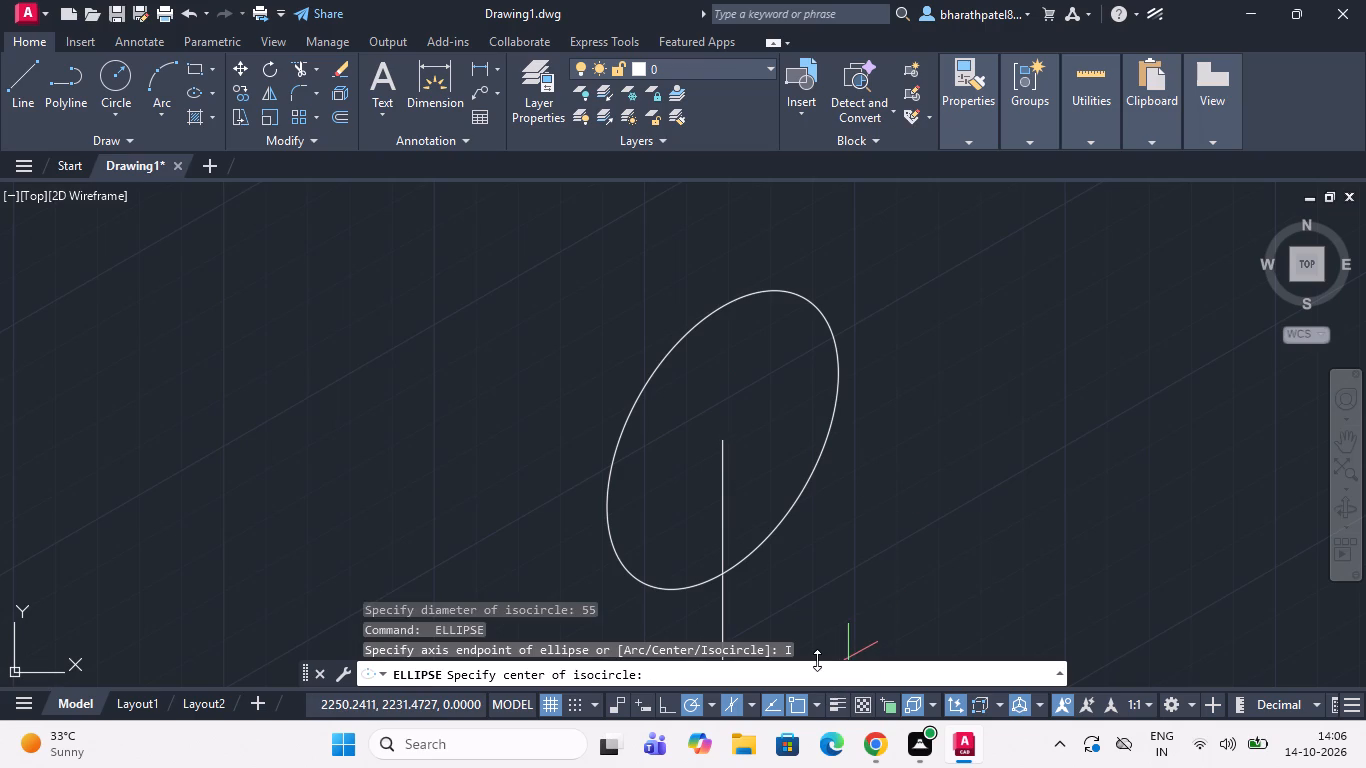
pyautogui.click(727, 441)
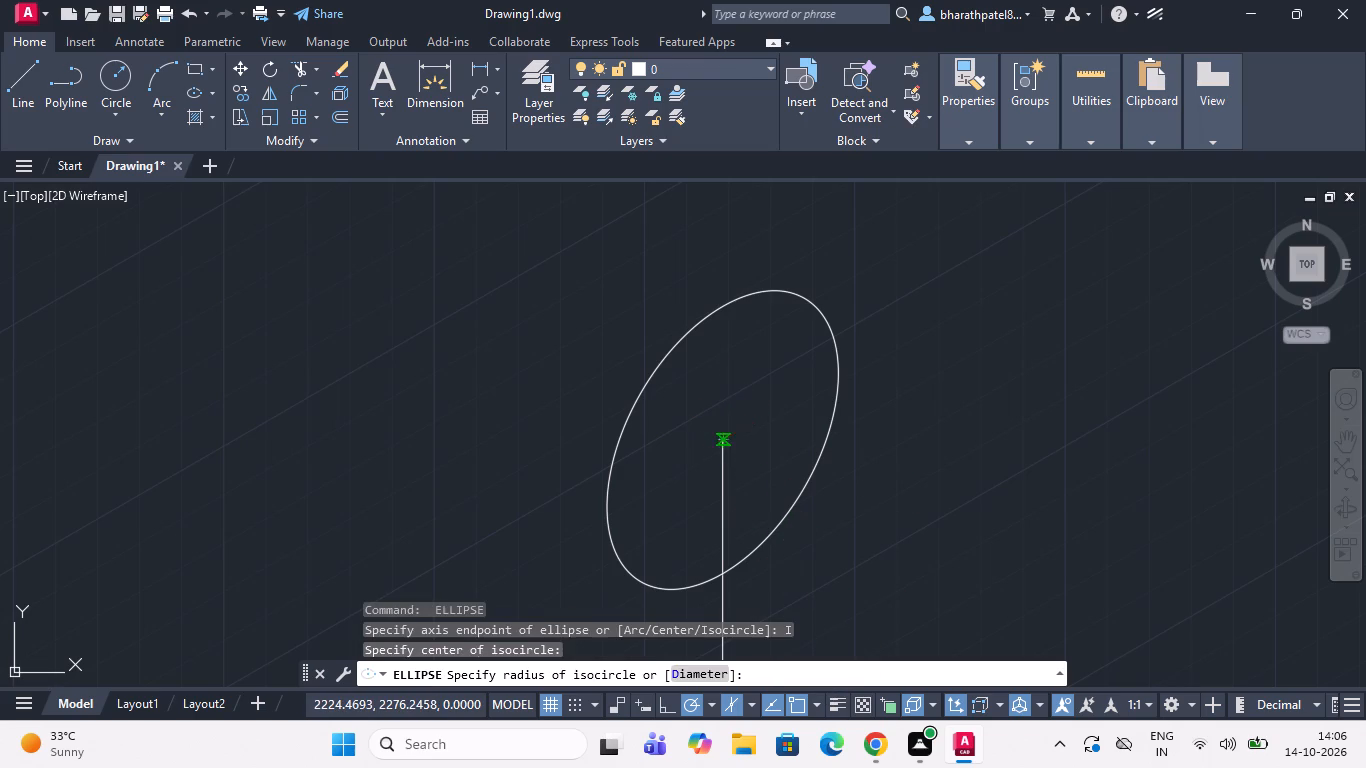
pyautogui.click(715, 683)
pyautogui.click(714, 672)
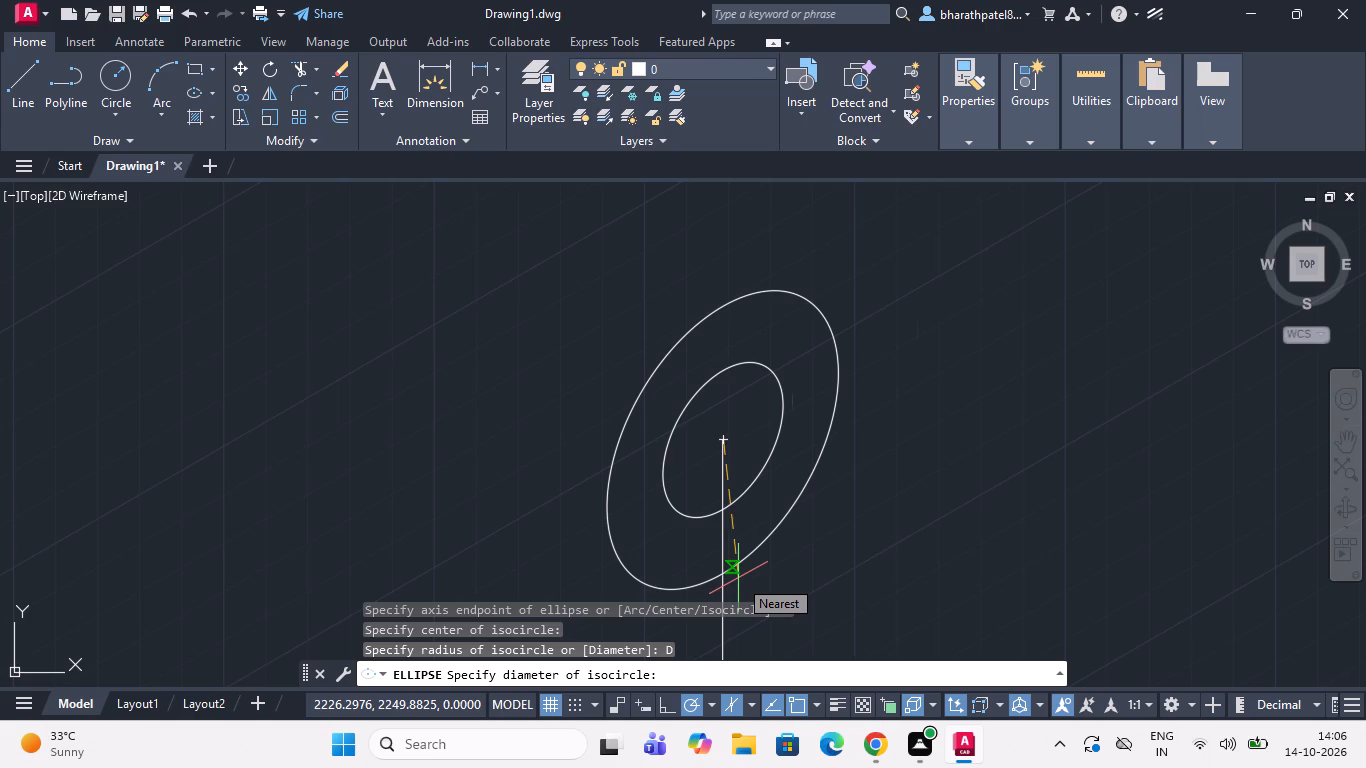
pyautogui.write('30')
pyautogui.press('Return')
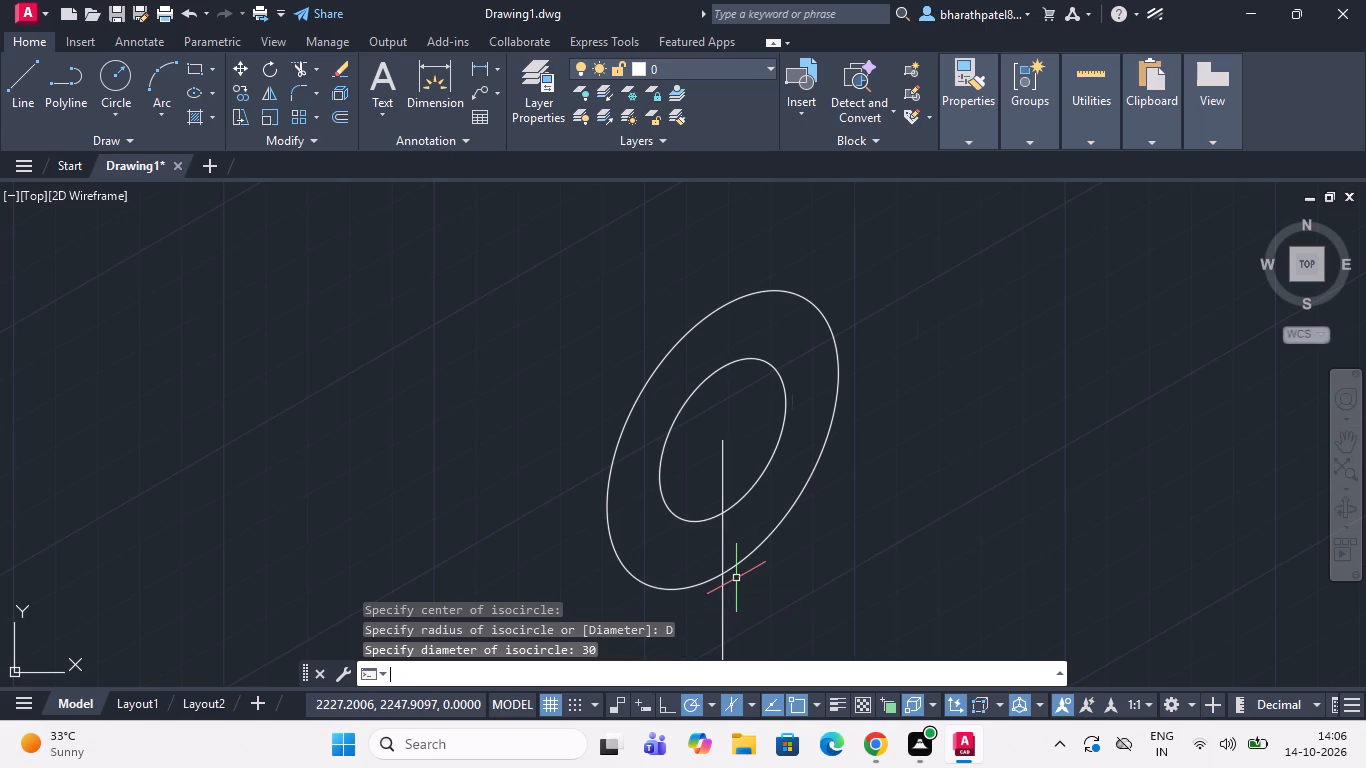
# Draw a line from the isocircles' centre to the slab top face's rearmost corner.
pyautogui.scroll(-3, 787, 451)
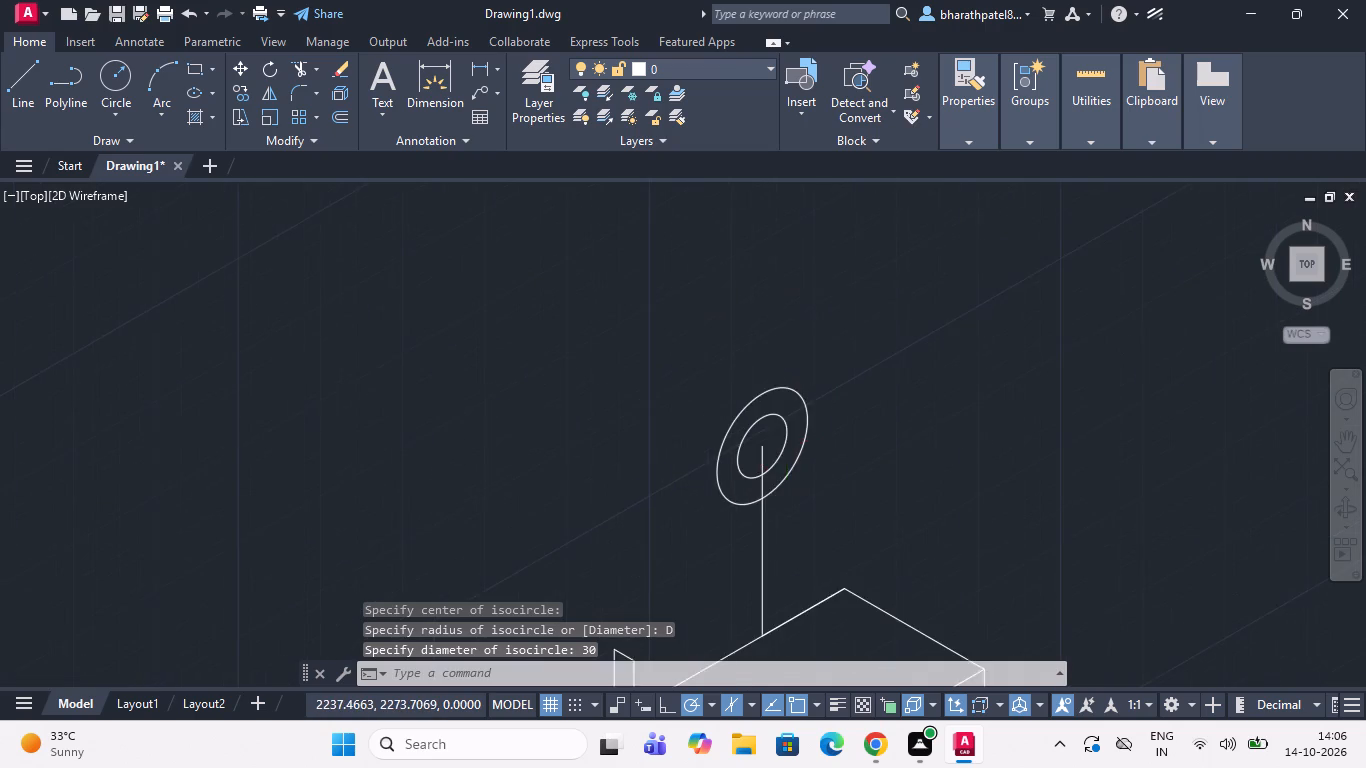
pyautogui.scroll(2, 817, 545)
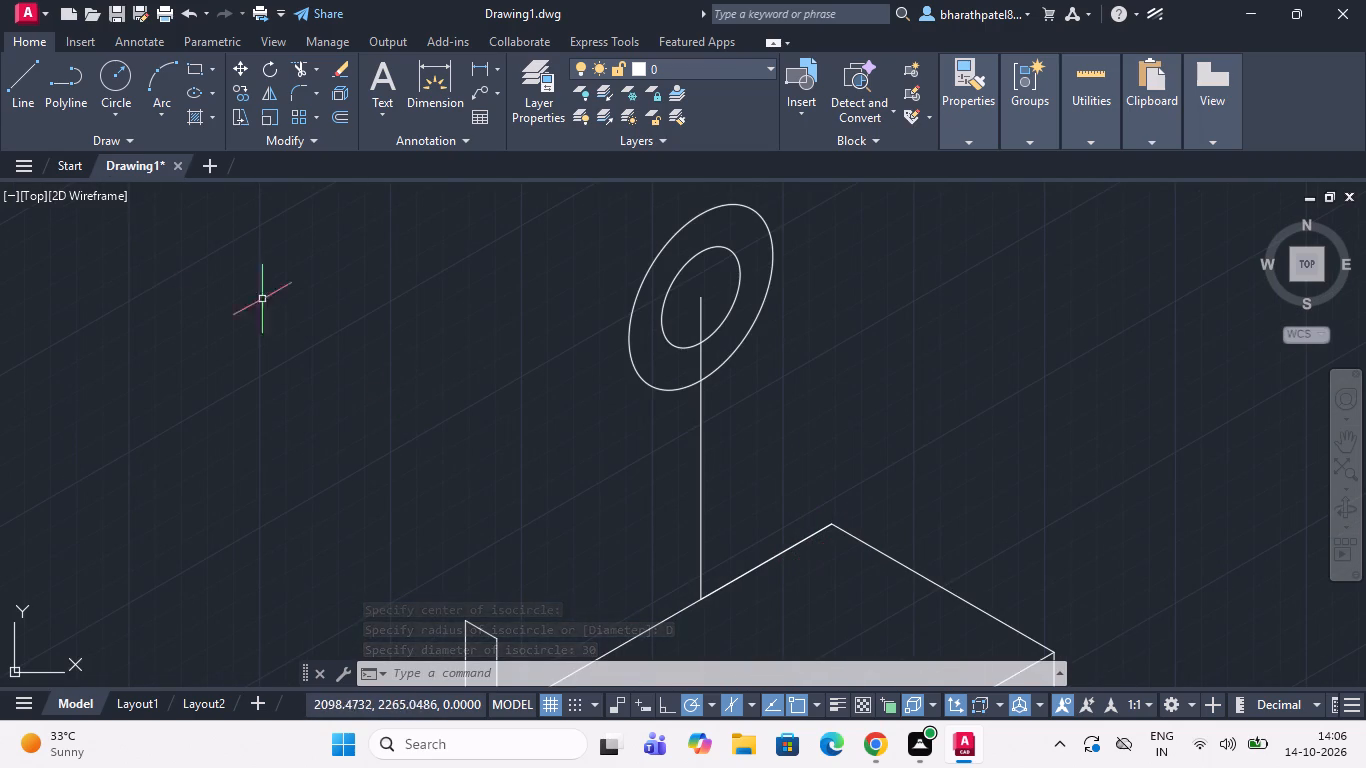
pyautogui.click(17, 72)
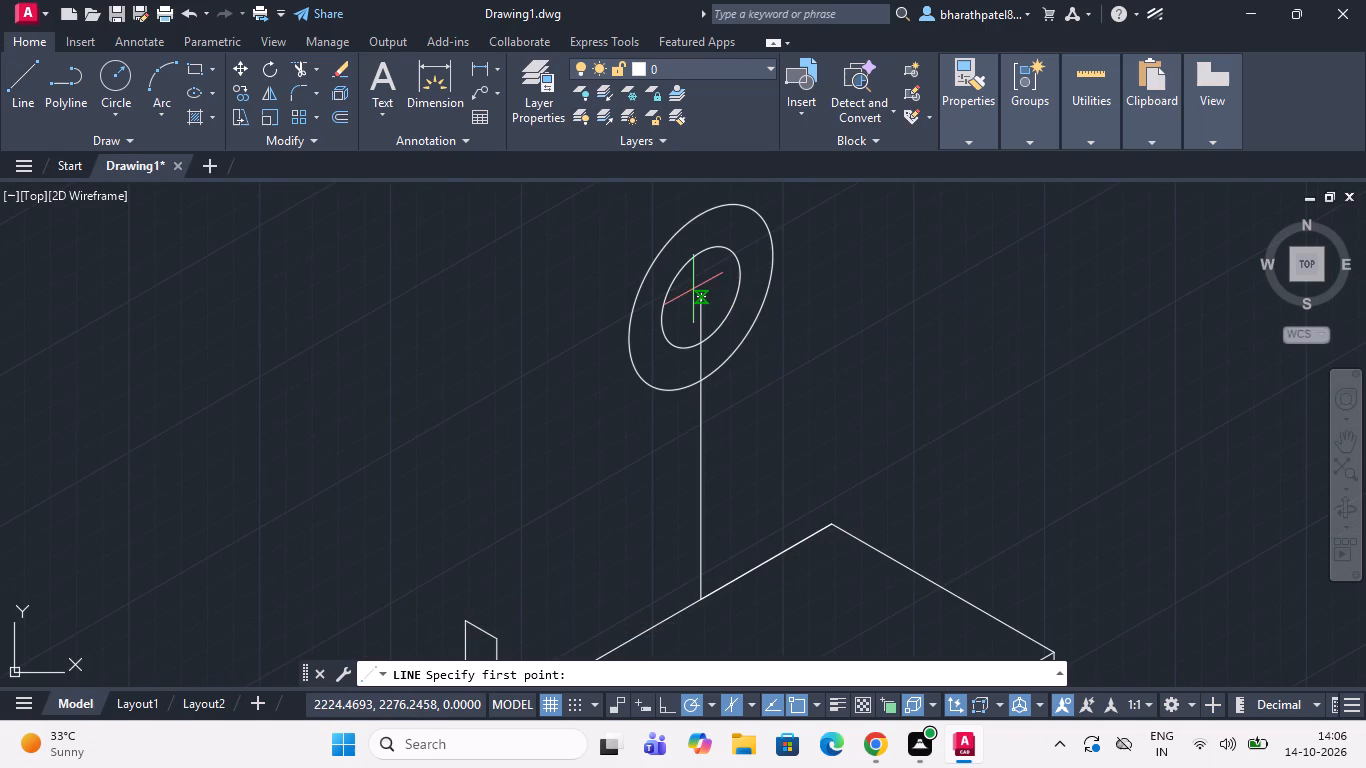
pyautogui.click(704, 292)
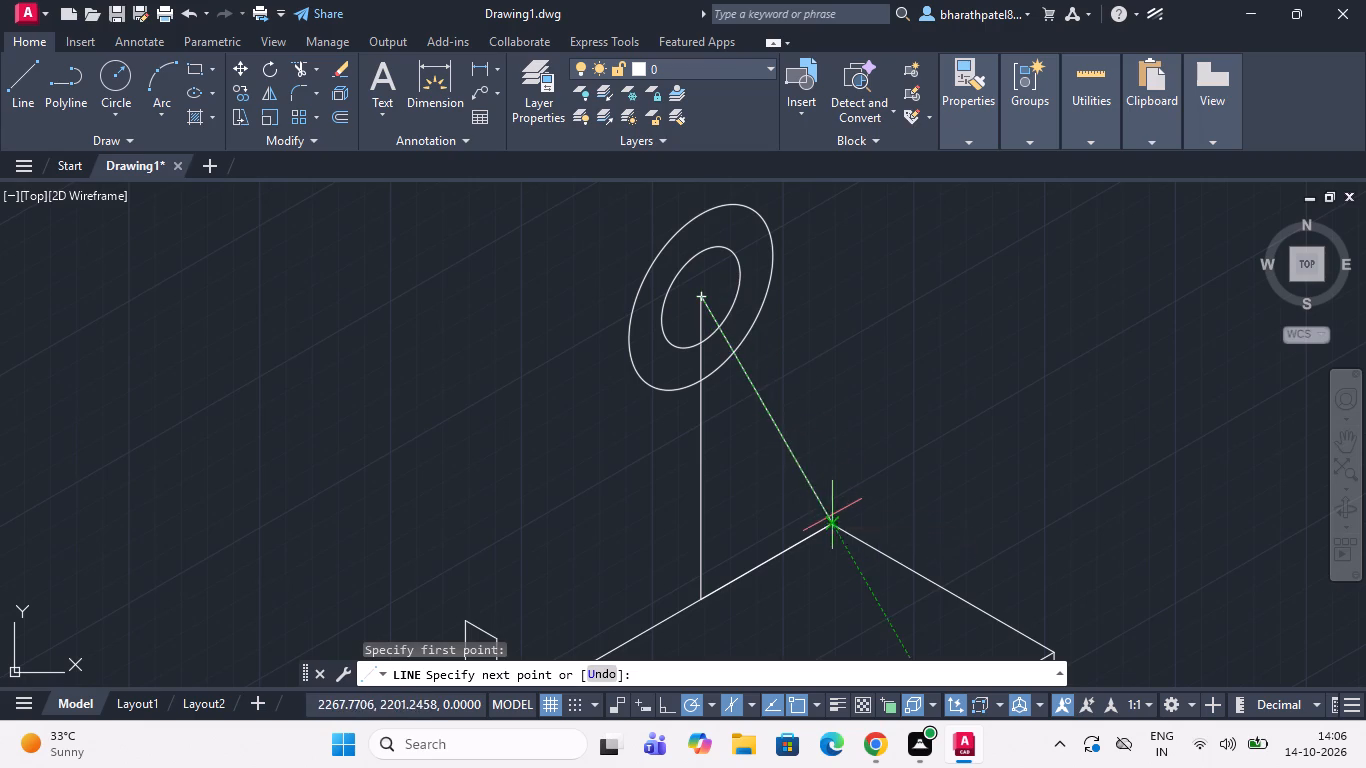
pyautogui.scroll(2, 832, 515)
pyautogui.click(824, 541)
pyautogui.scroll(-4, 824, 541)
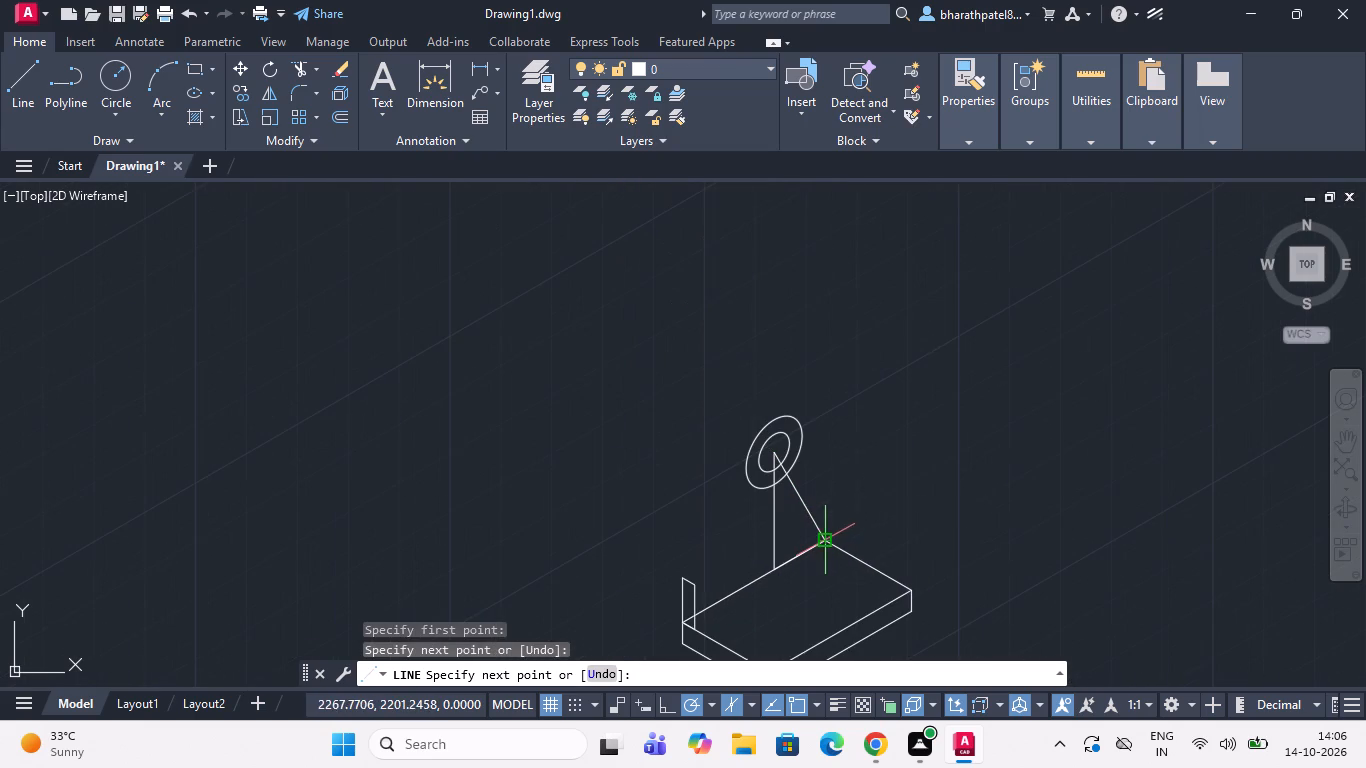
pyautogui.press('Escape')
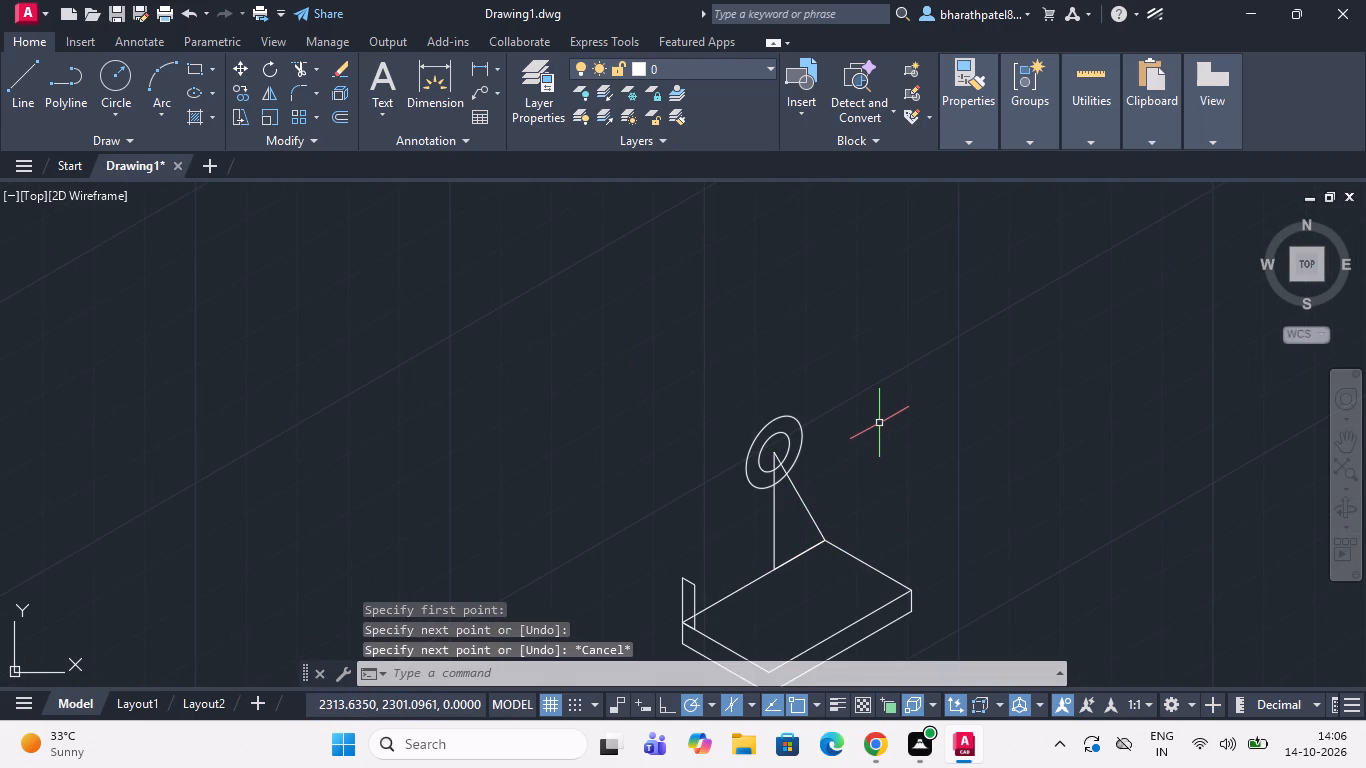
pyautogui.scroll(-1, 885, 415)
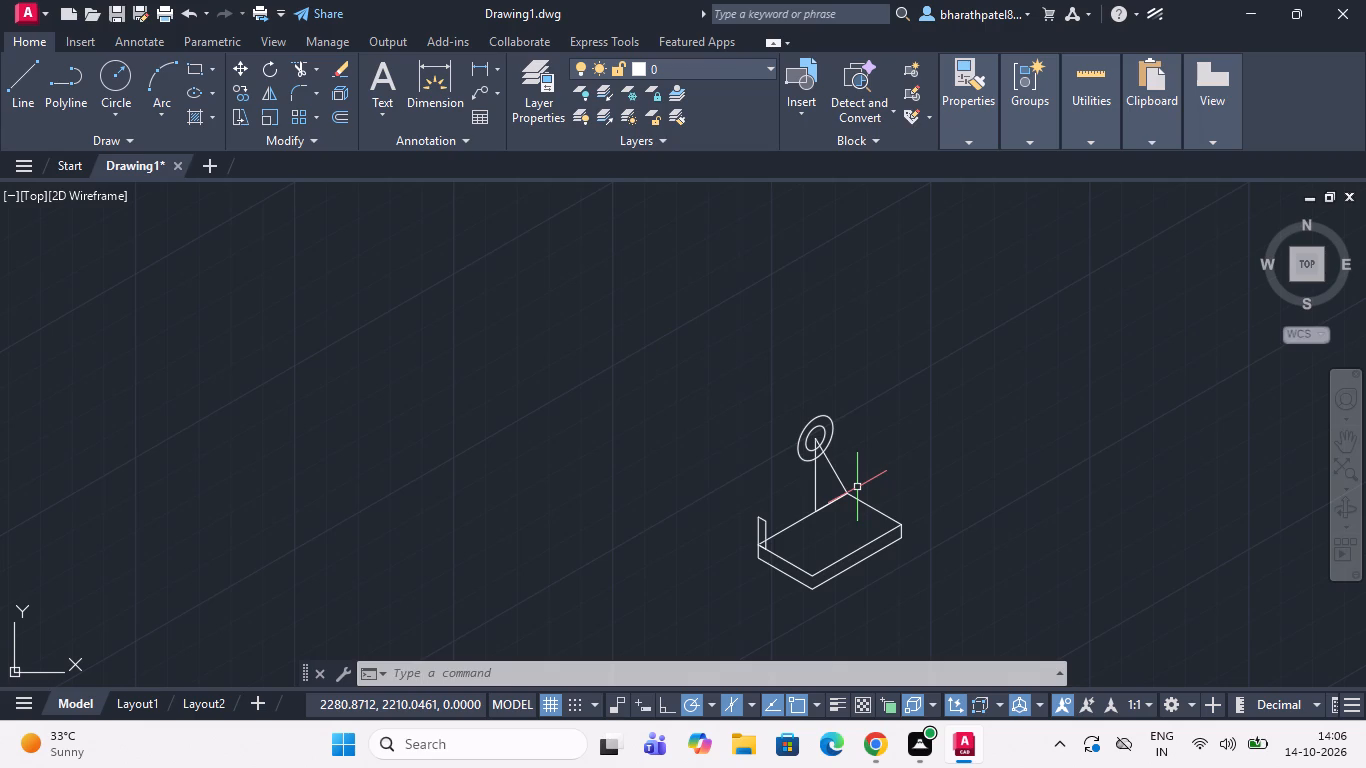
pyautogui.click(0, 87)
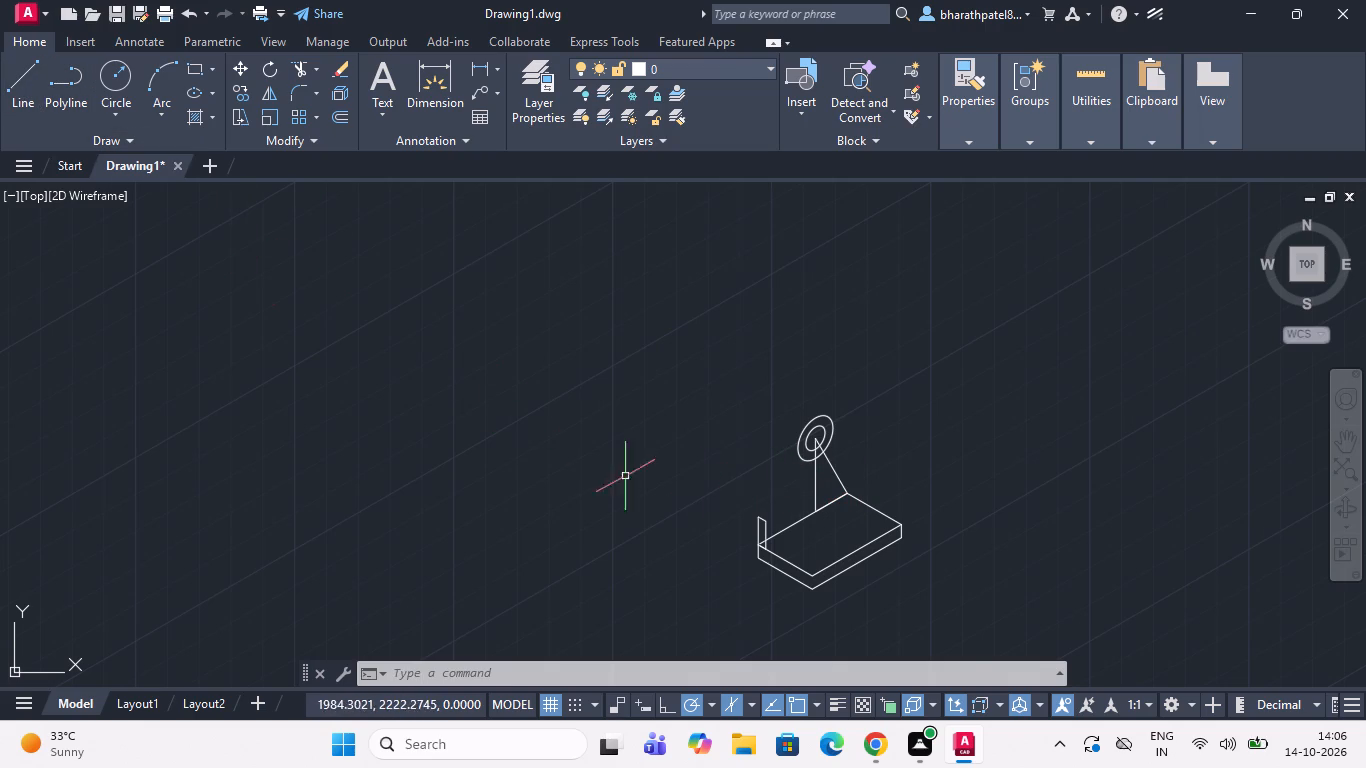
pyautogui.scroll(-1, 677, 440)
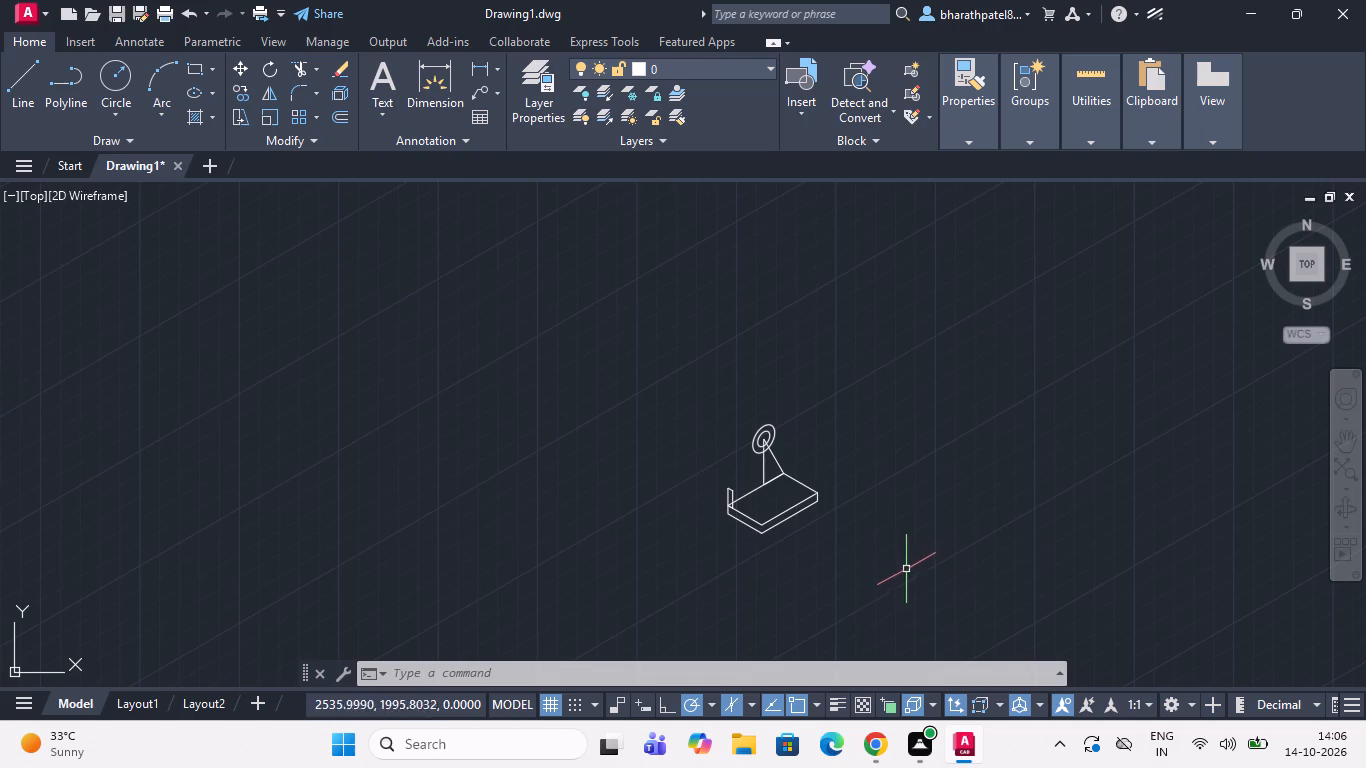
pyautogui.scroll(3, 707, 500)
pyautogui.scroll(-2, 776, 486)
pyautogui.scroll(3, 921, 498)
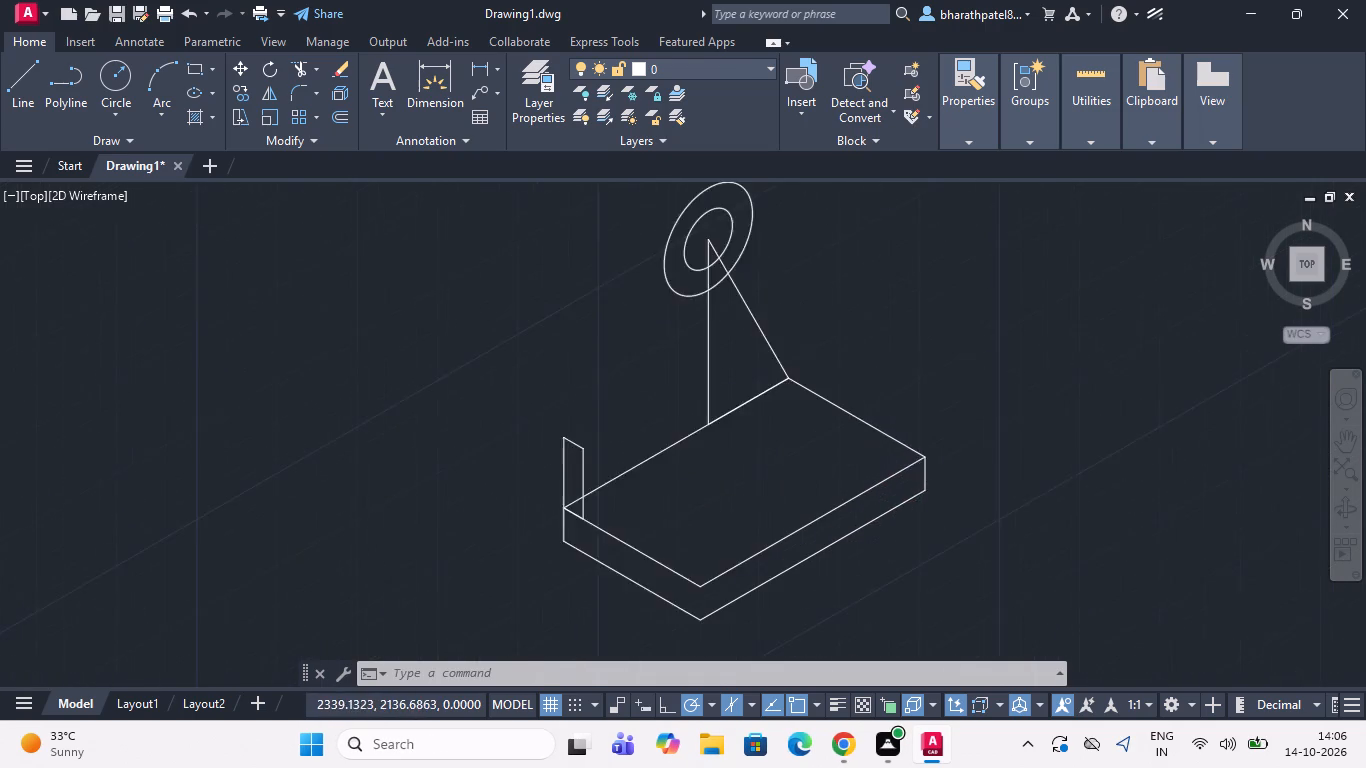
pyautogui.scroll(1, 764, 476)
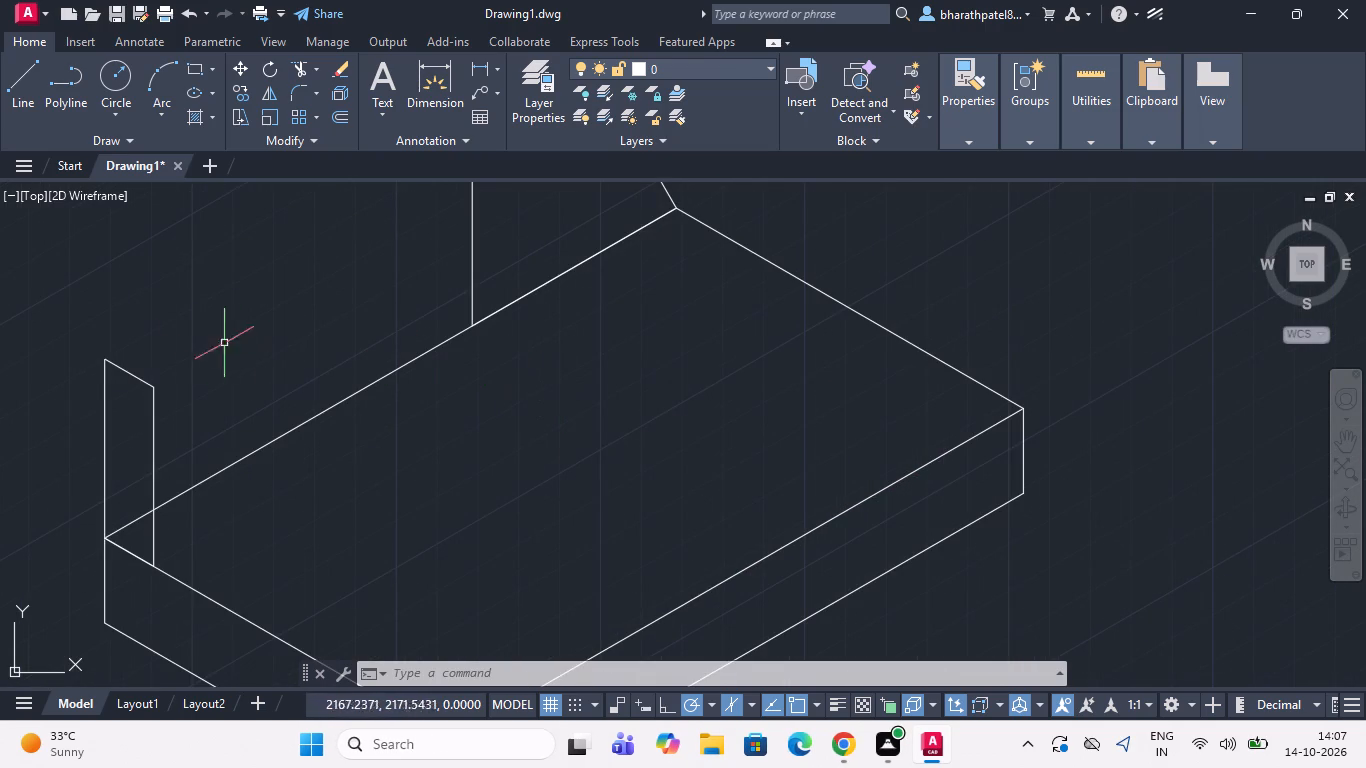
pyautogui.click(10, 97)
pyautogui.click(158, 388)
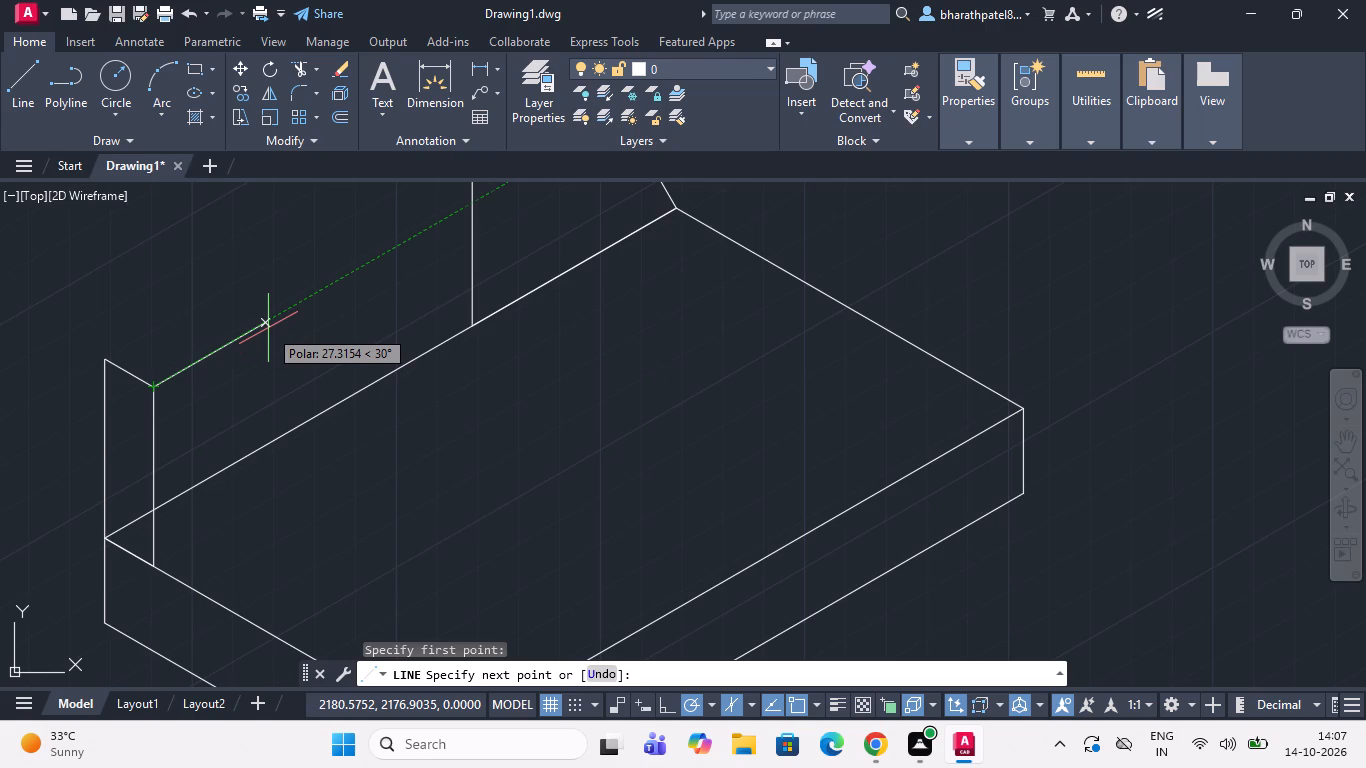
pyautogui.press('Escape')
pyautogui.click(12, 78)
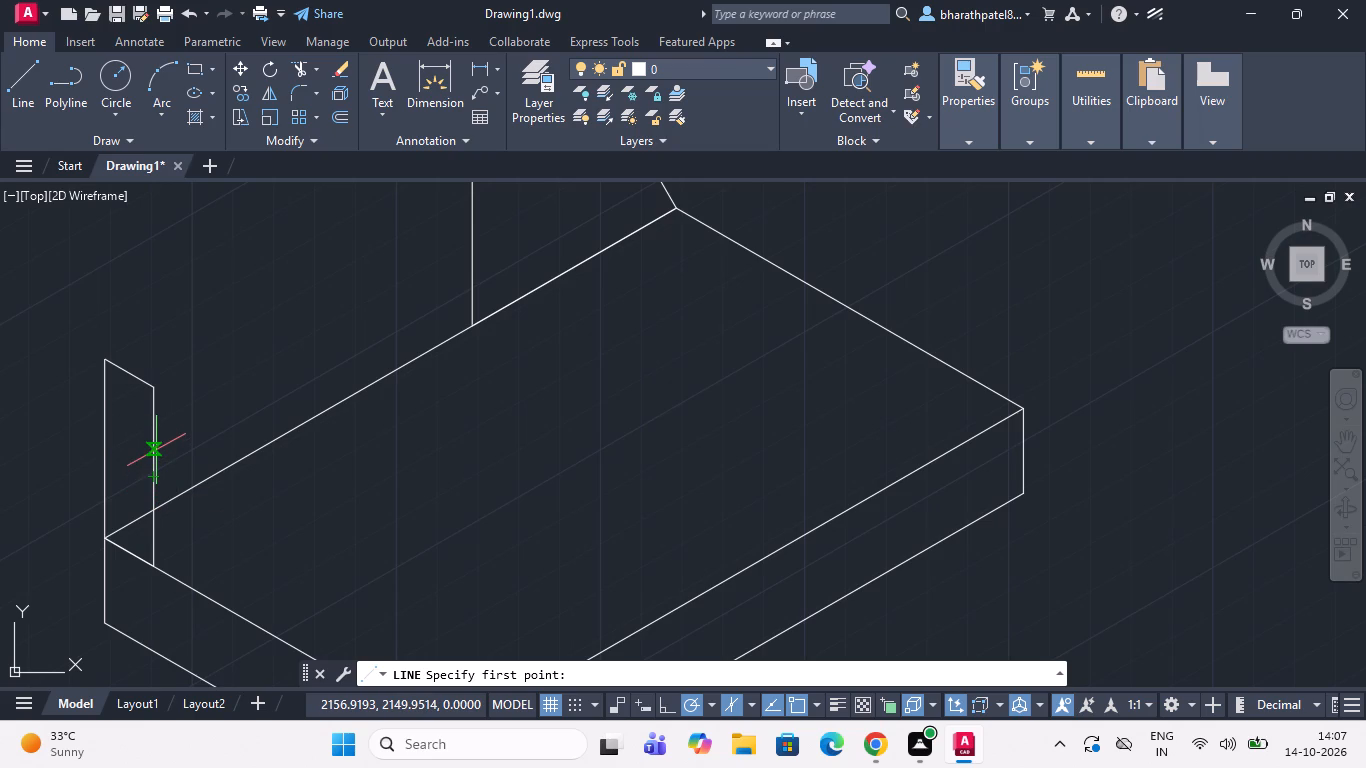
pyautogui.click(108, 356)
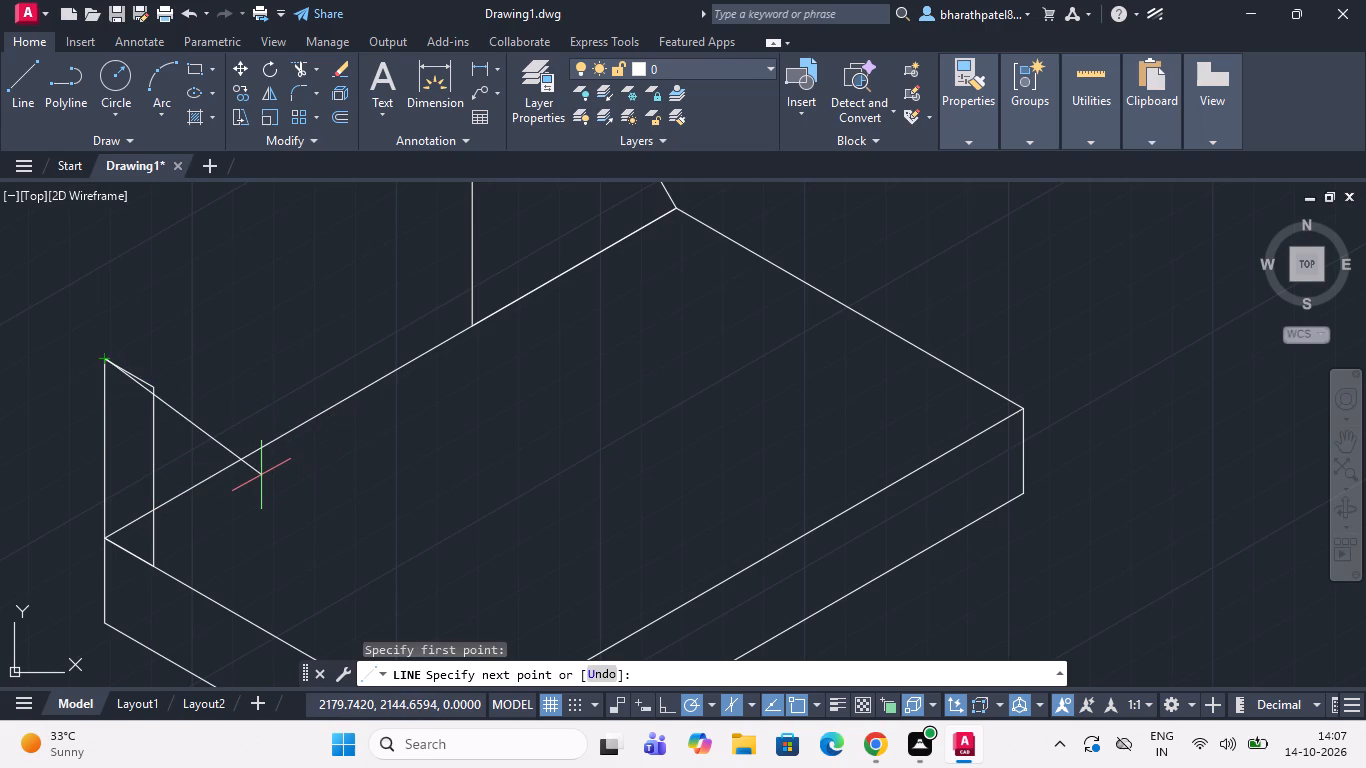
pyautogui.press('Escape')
# From the upright outline's lower corner inside the slab's 85-unit edge, draw connected lines 20 units at 30° and 38 straight up.
pyautogui.click(15, 91)
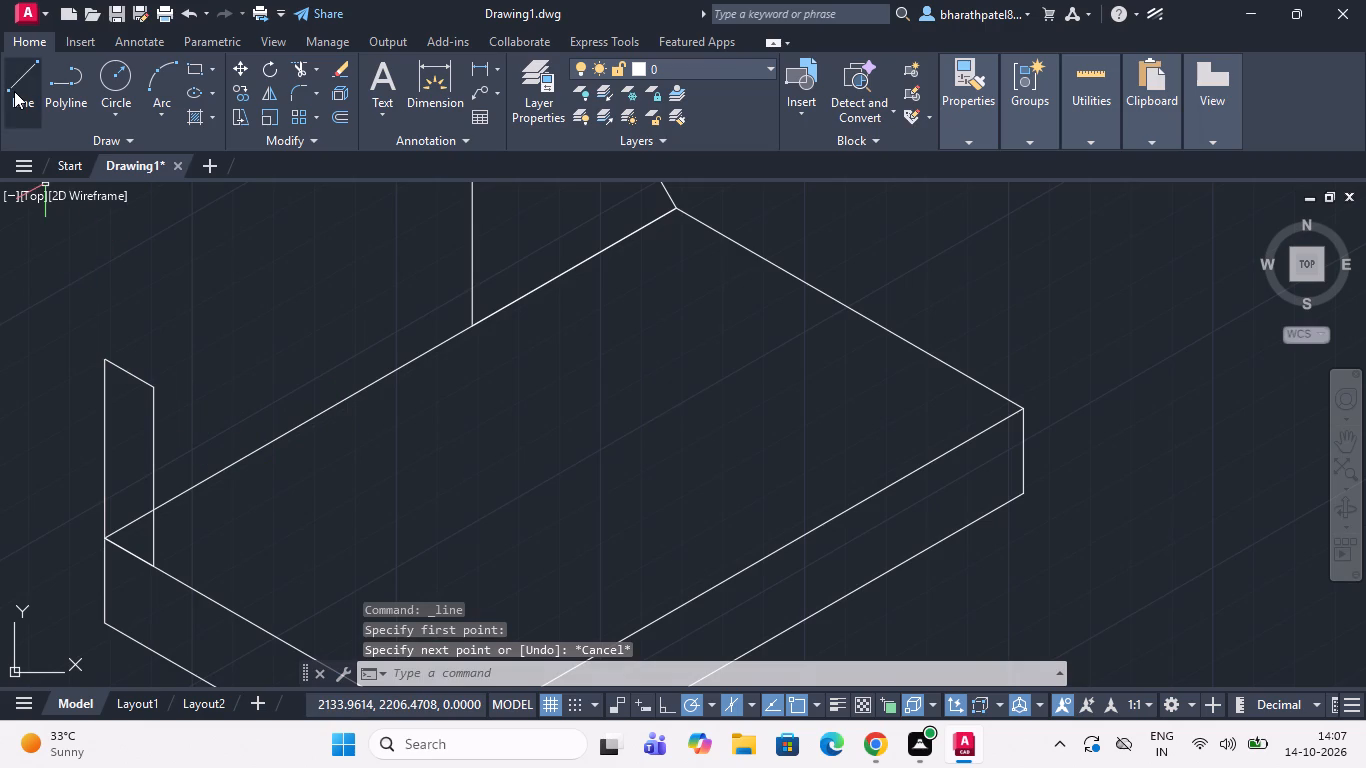
pyautogui.click(149, 562)
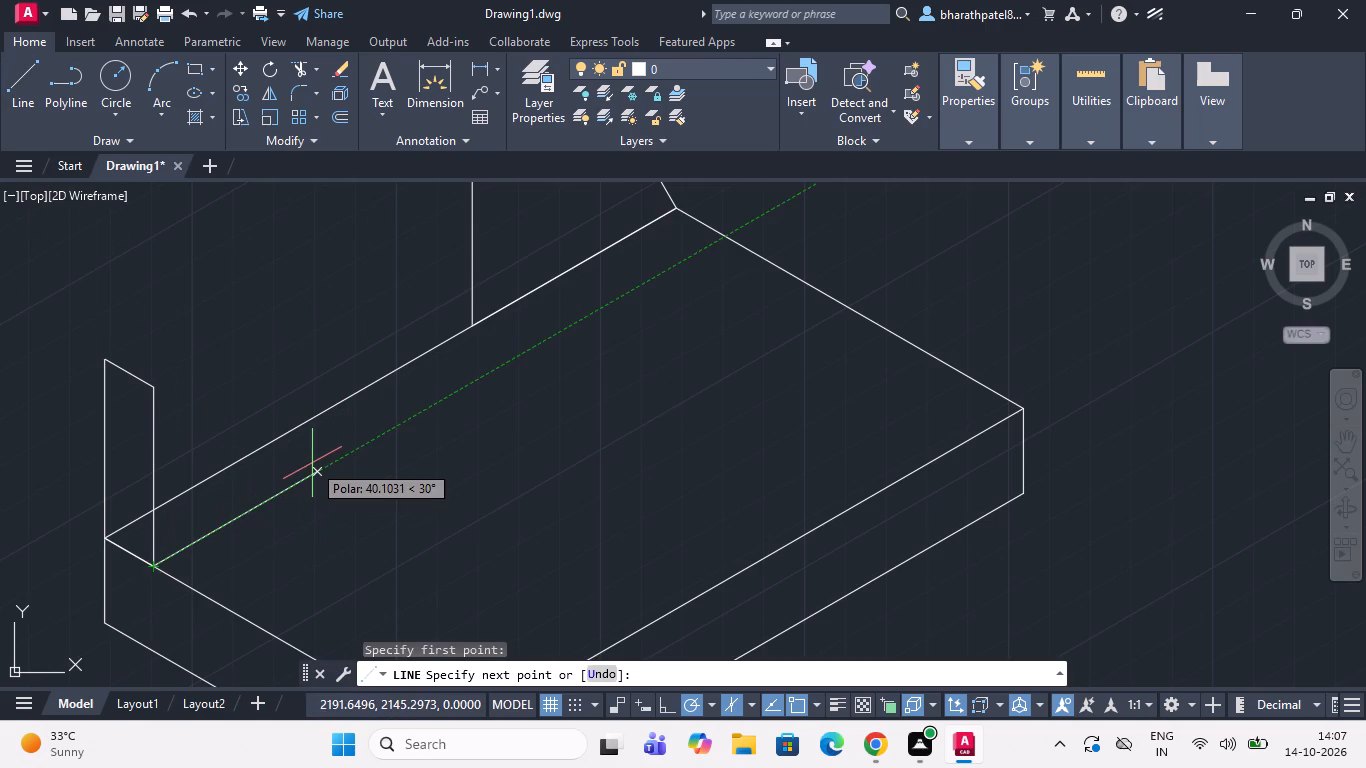
pyautogui.write('20')
pyautogui.press('Return')
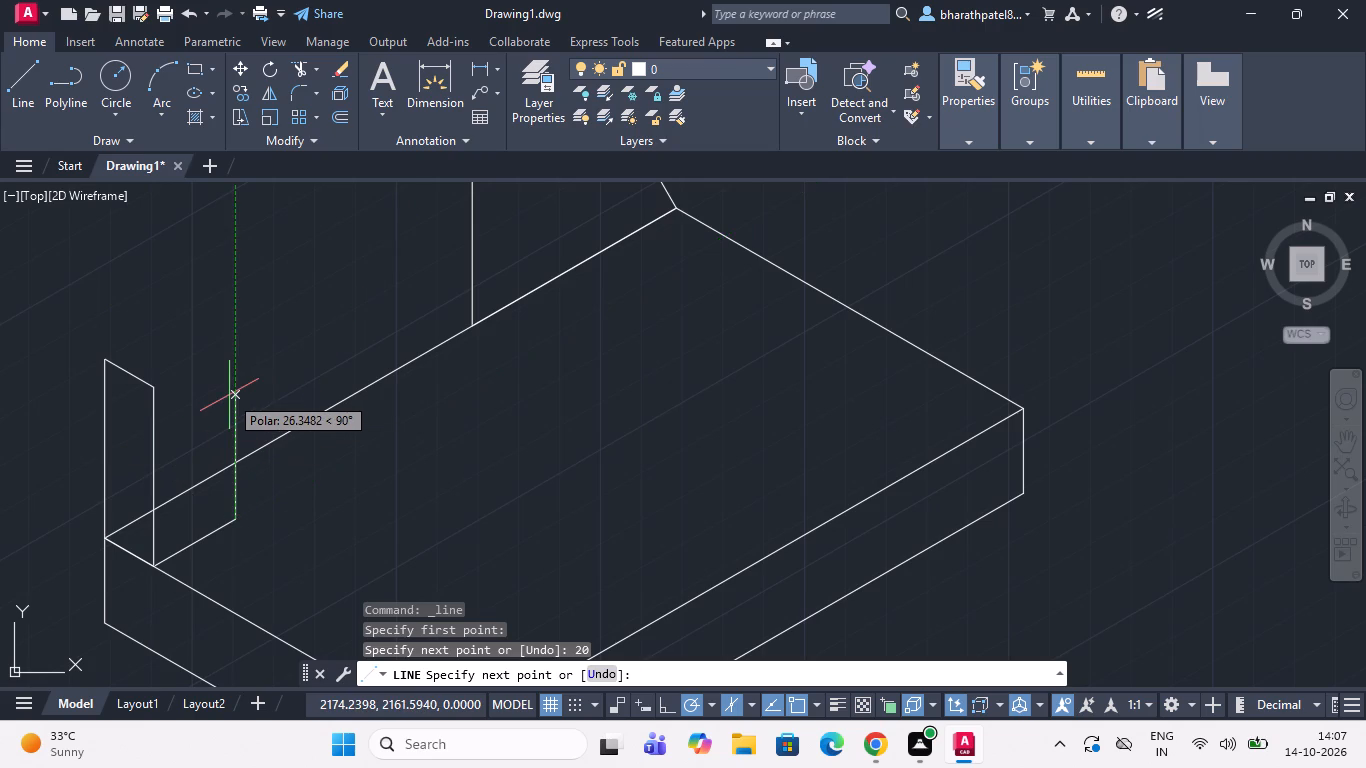
pyautogui.press('3')
pyautogui.press('8')
pyautogui.press('Return')
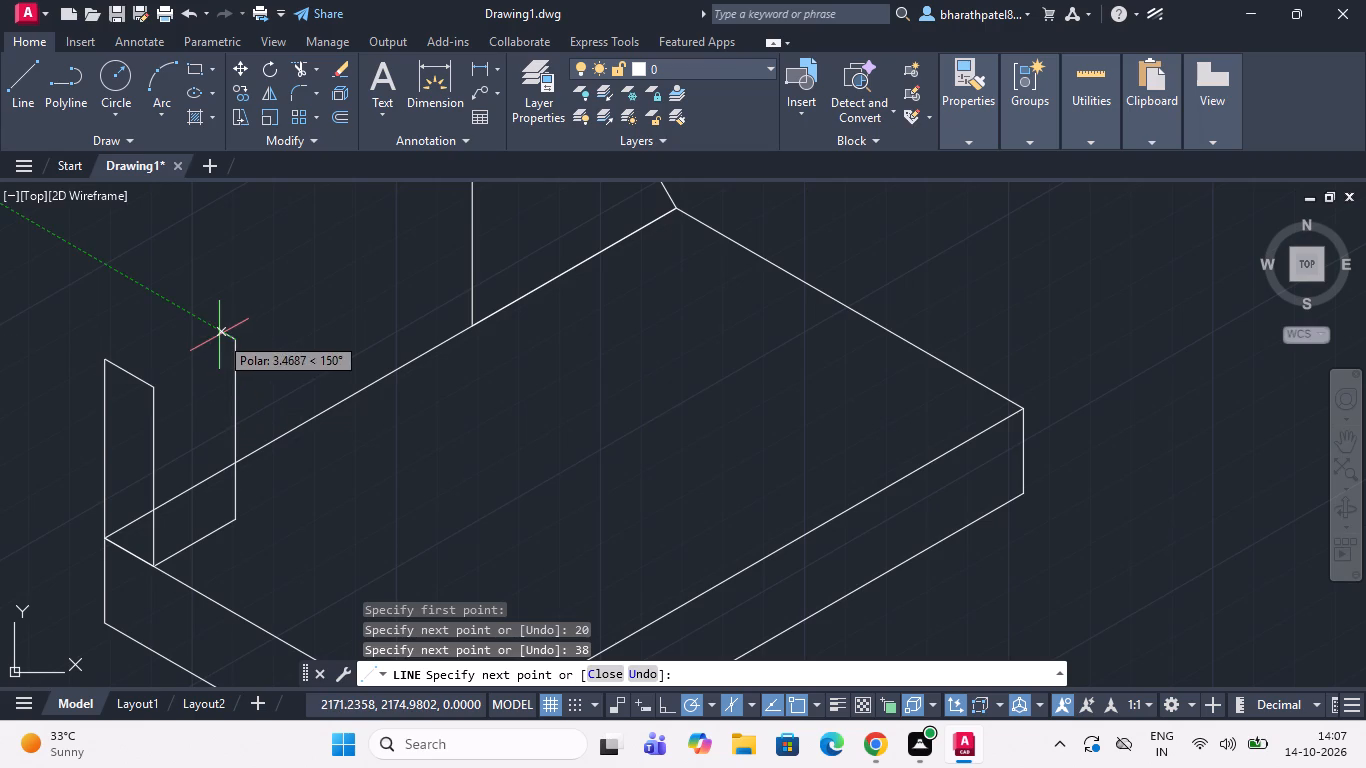
pyautogui.scroll(-1, 232, 346)
pyautogui.scroll(2, 228, 321)
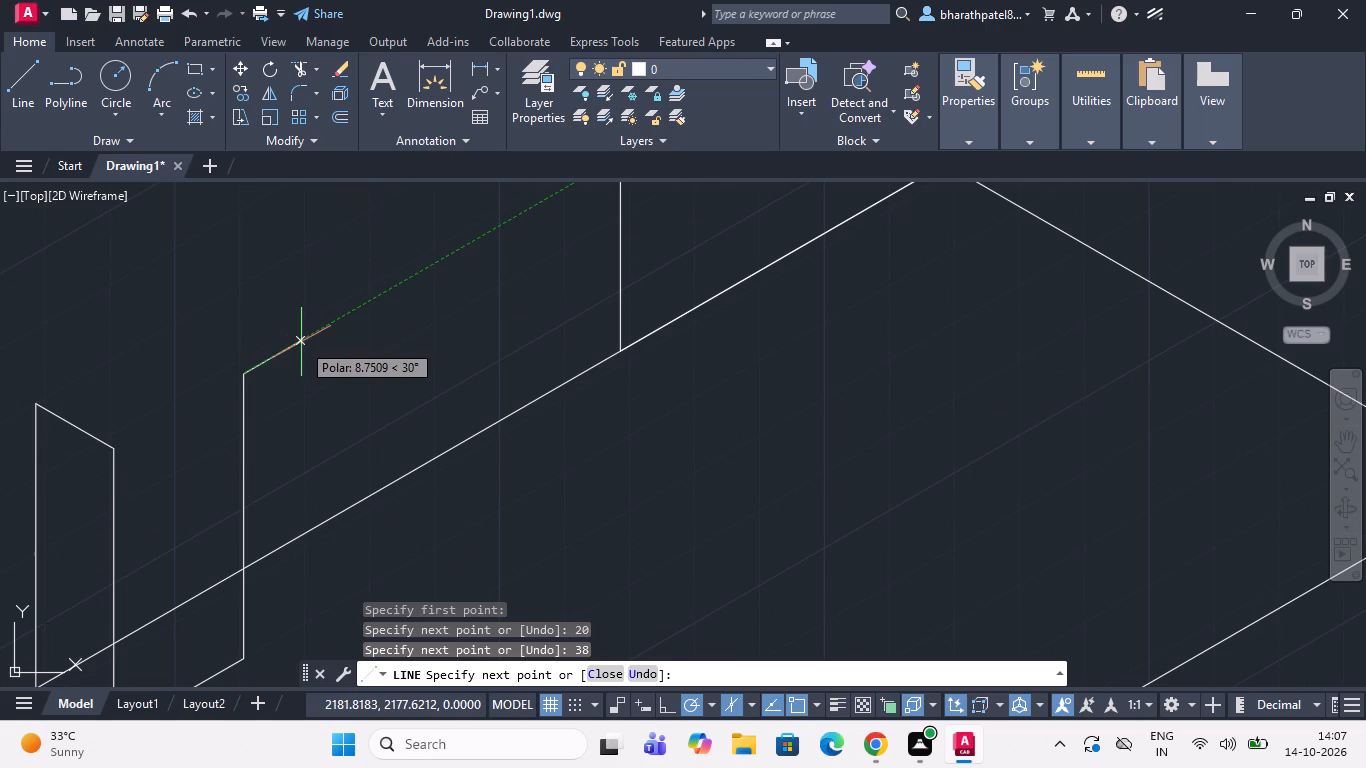
pyautogui.press('Escape')
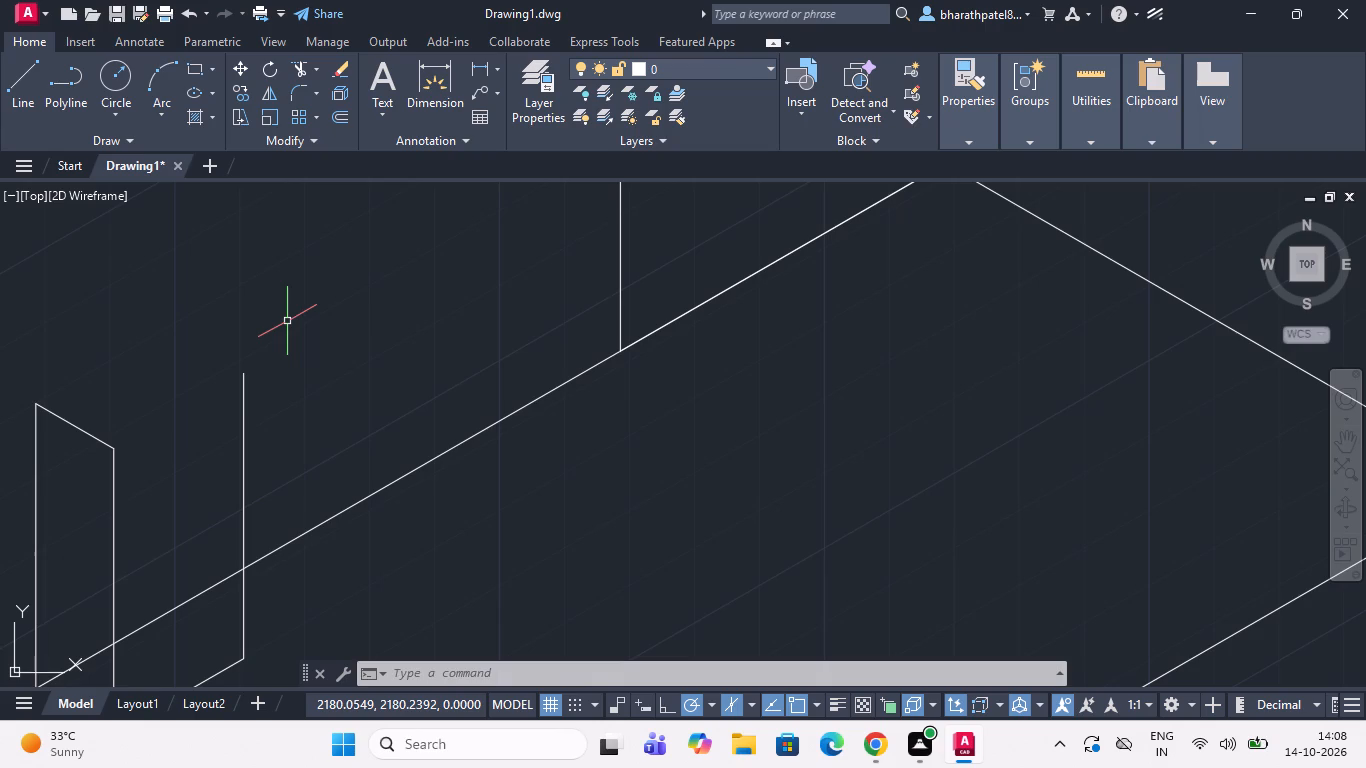
# Draw a 40-diameter isocircle on the right isoplane, centred on the upper end of the new 38-unit vertical line.
pyautogui.press('e')
pyautogui.write(';;')
pyautogui.press('BackSpace')
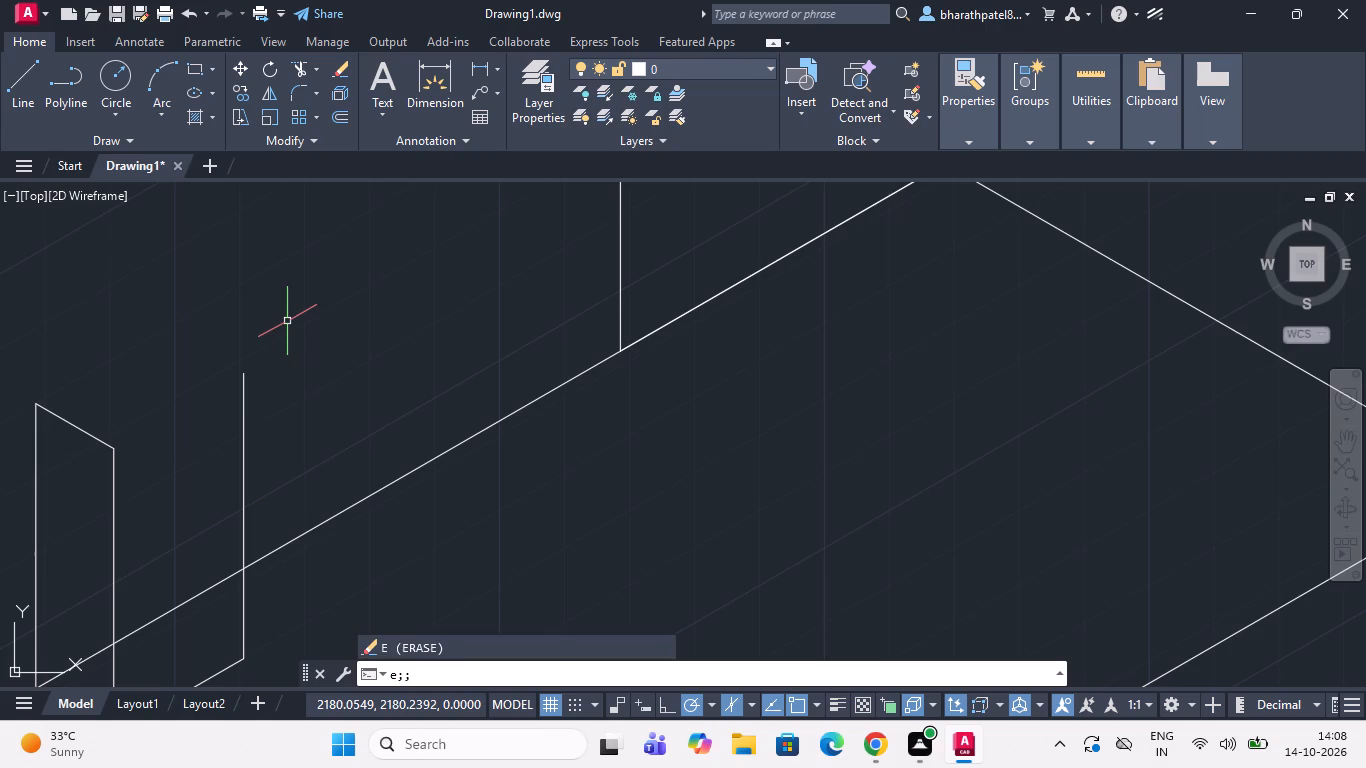
pyautogui.press('BackSpace')
pyautogui.press('BackSpace')
pyautogui.press('BackSpace')
pyautogui.press('BackSpace')
pyautogui.write('ell')
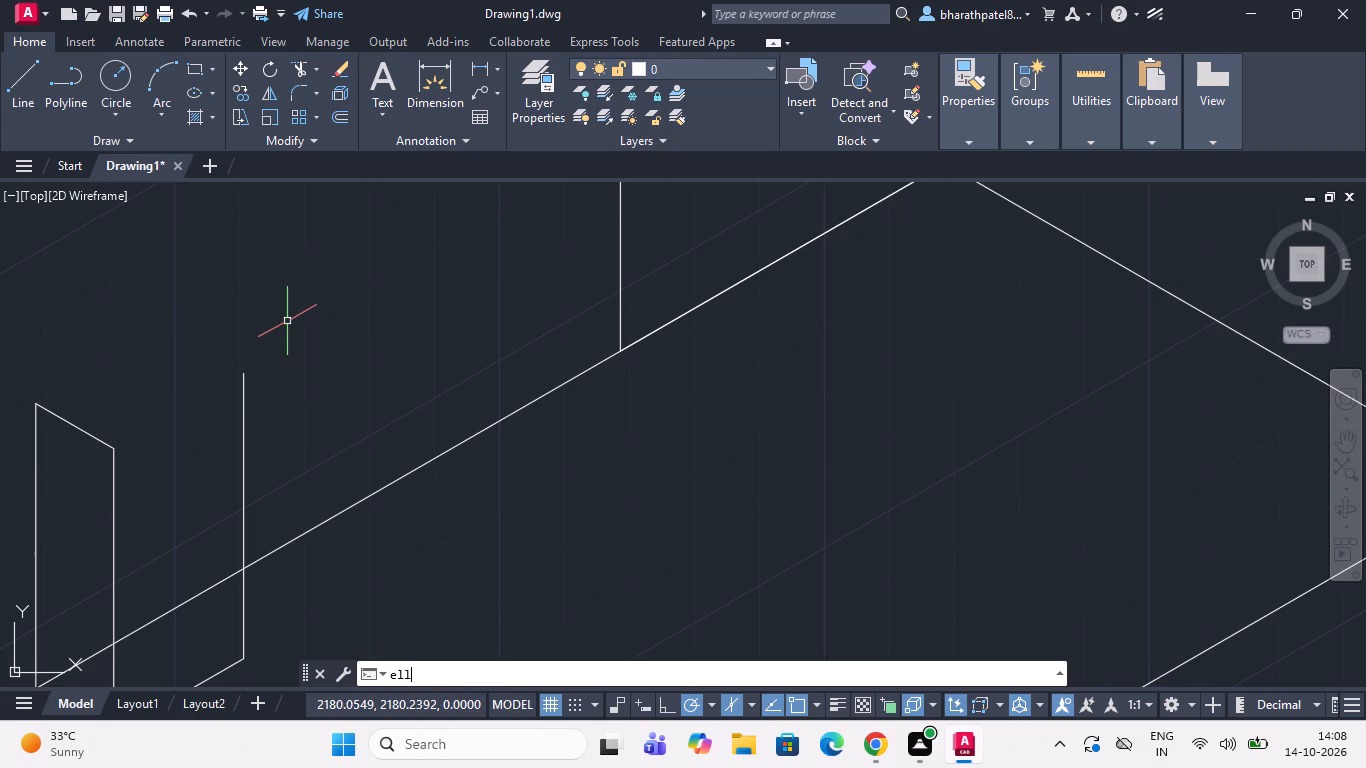
pyautogui.press('Return')
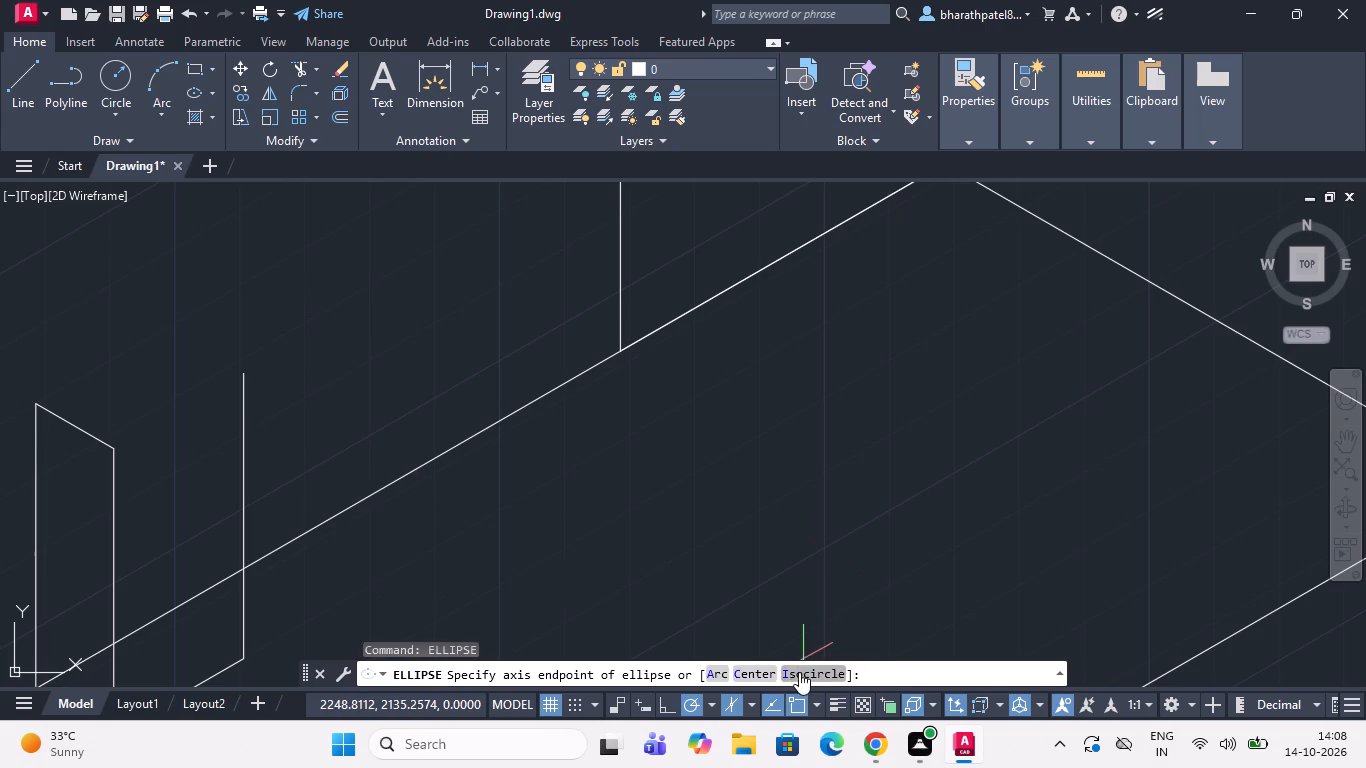
pyautogui.click(799, 672)
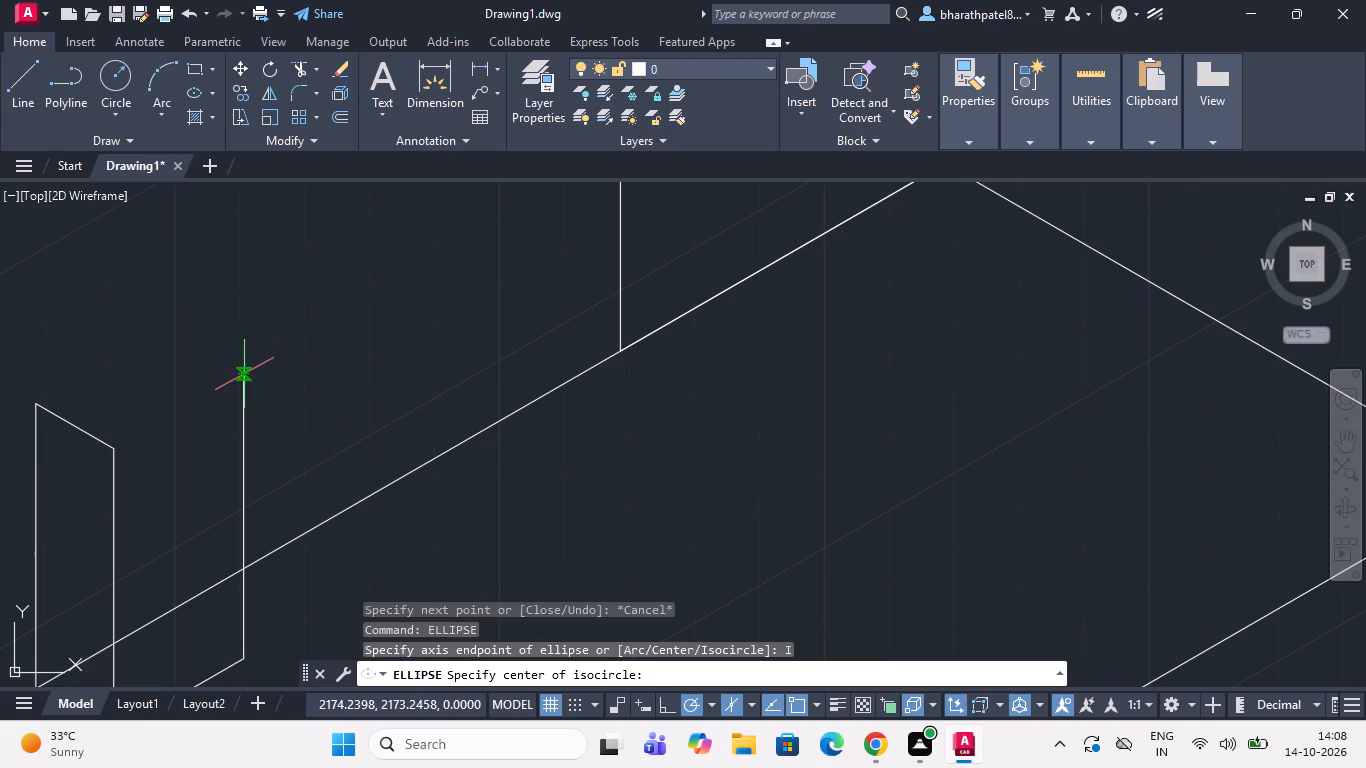
pyautogui.click(244, 370)
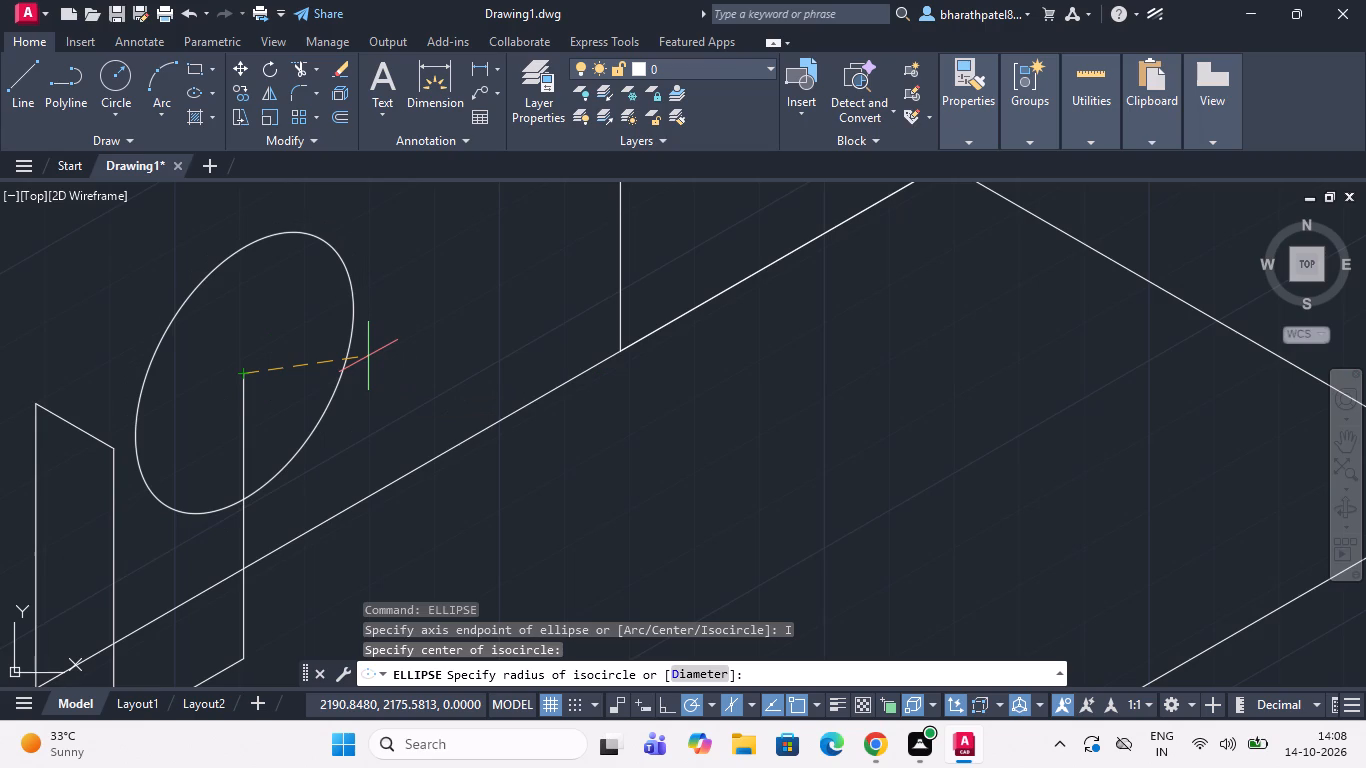
pyautogui.scroll(-1, 368, 356)
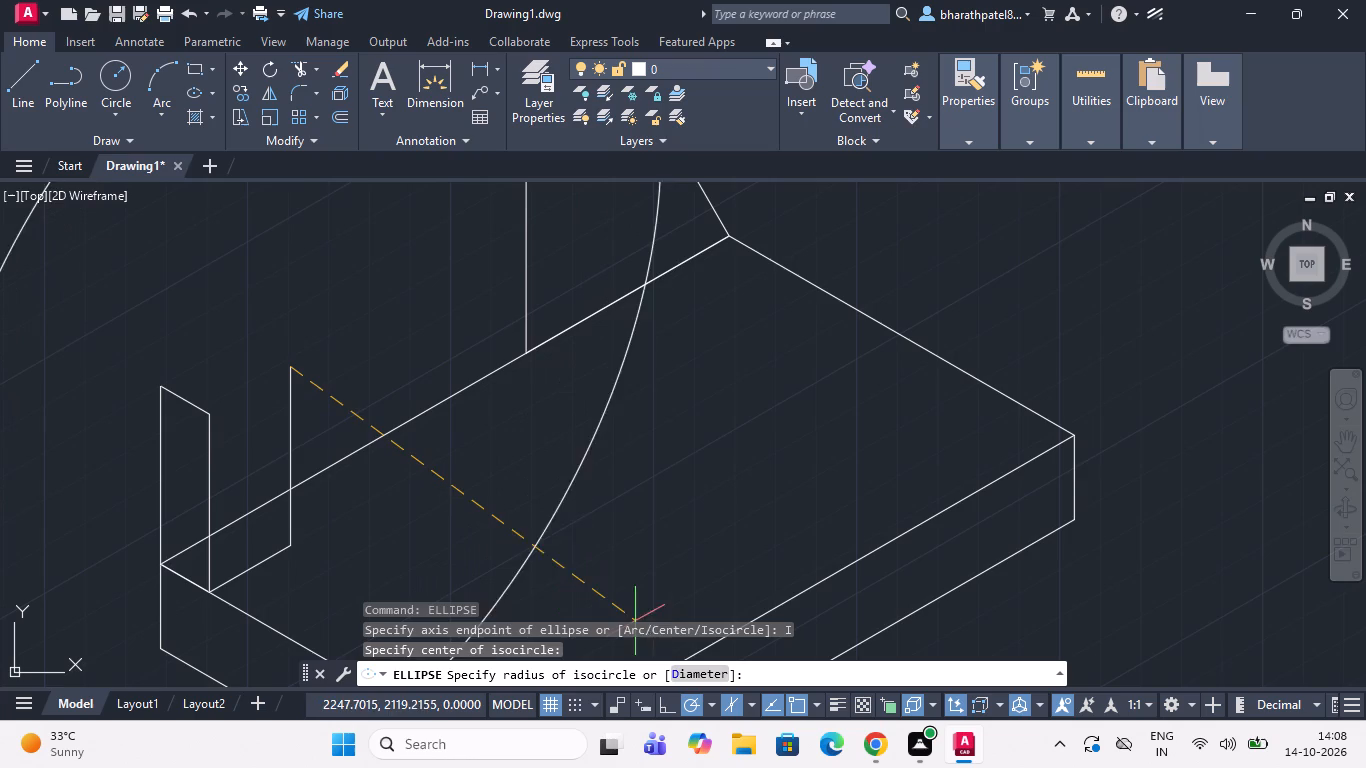
pyautogui.click(684, 673)
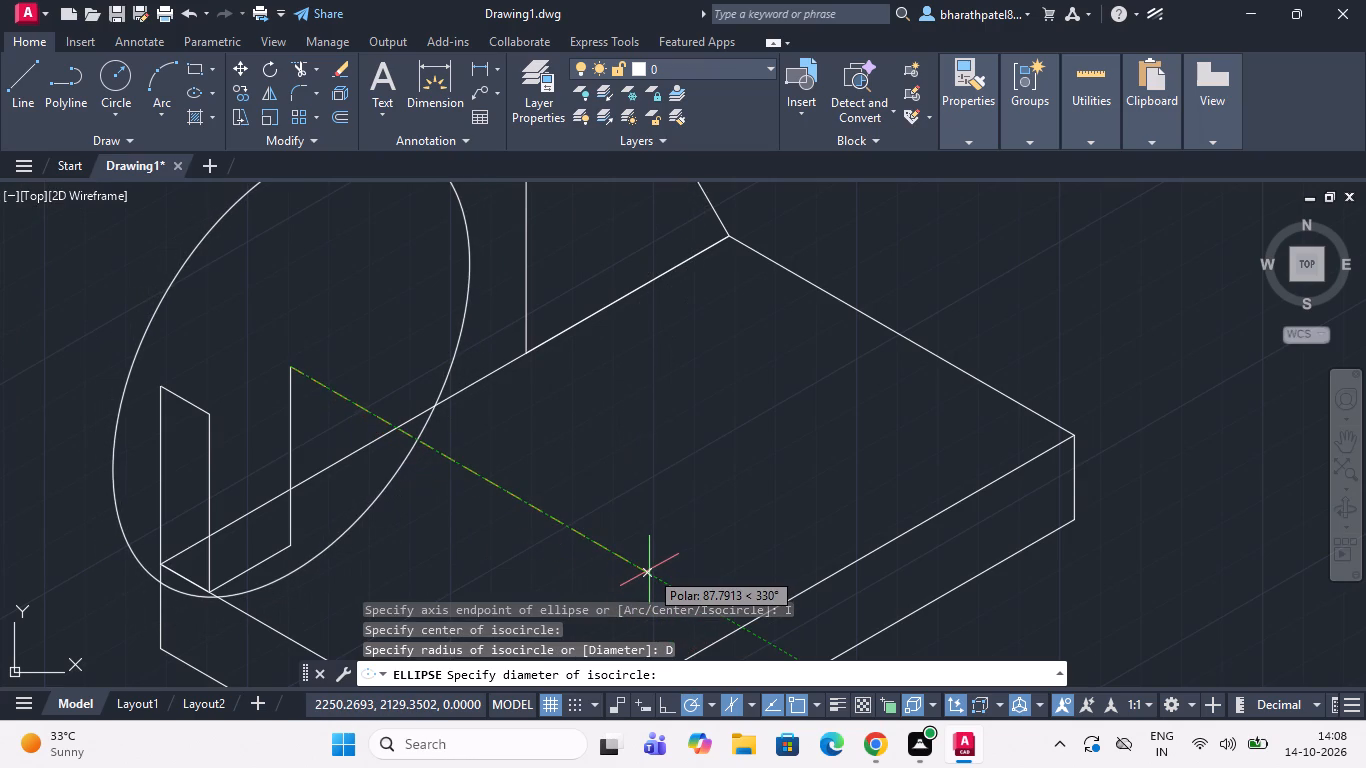
pyautogui.write('400')
pyautogui.press('BackSpace')
pyautogui.press('Return')
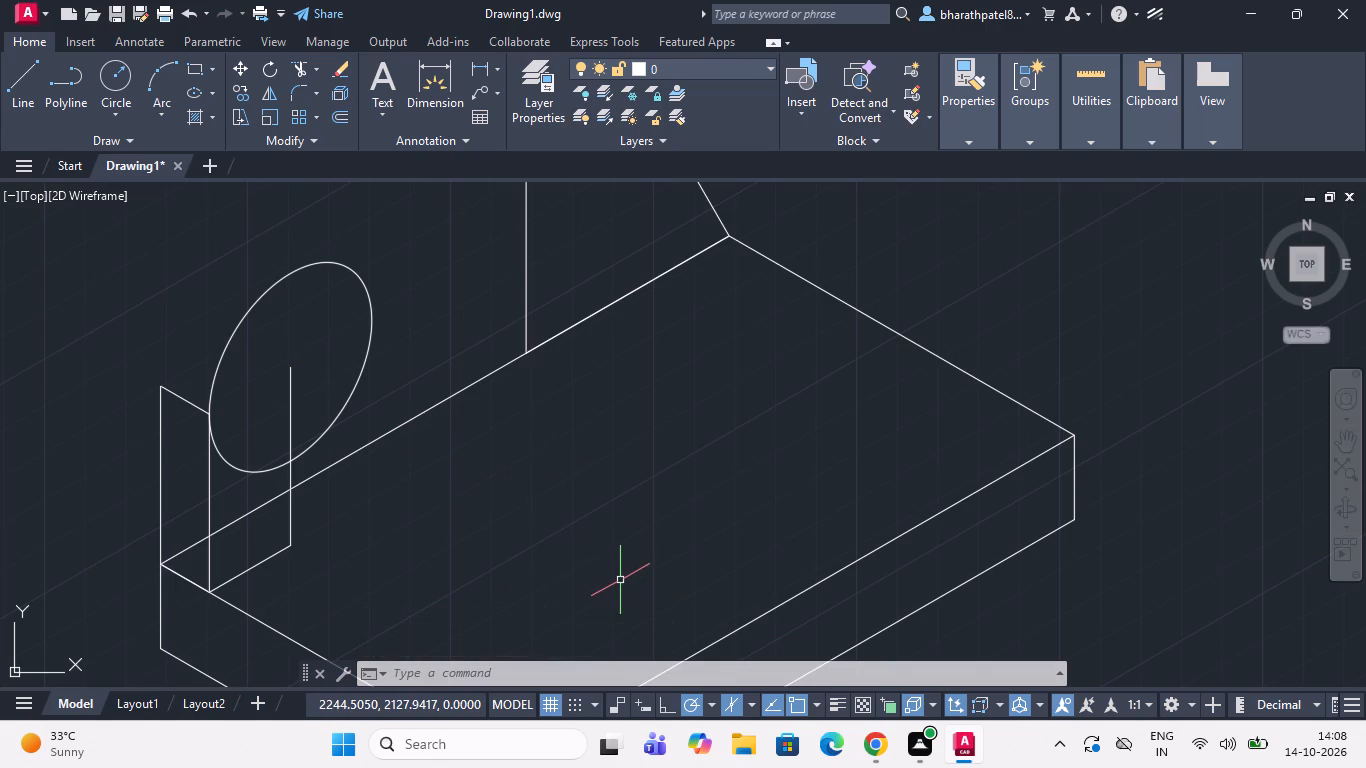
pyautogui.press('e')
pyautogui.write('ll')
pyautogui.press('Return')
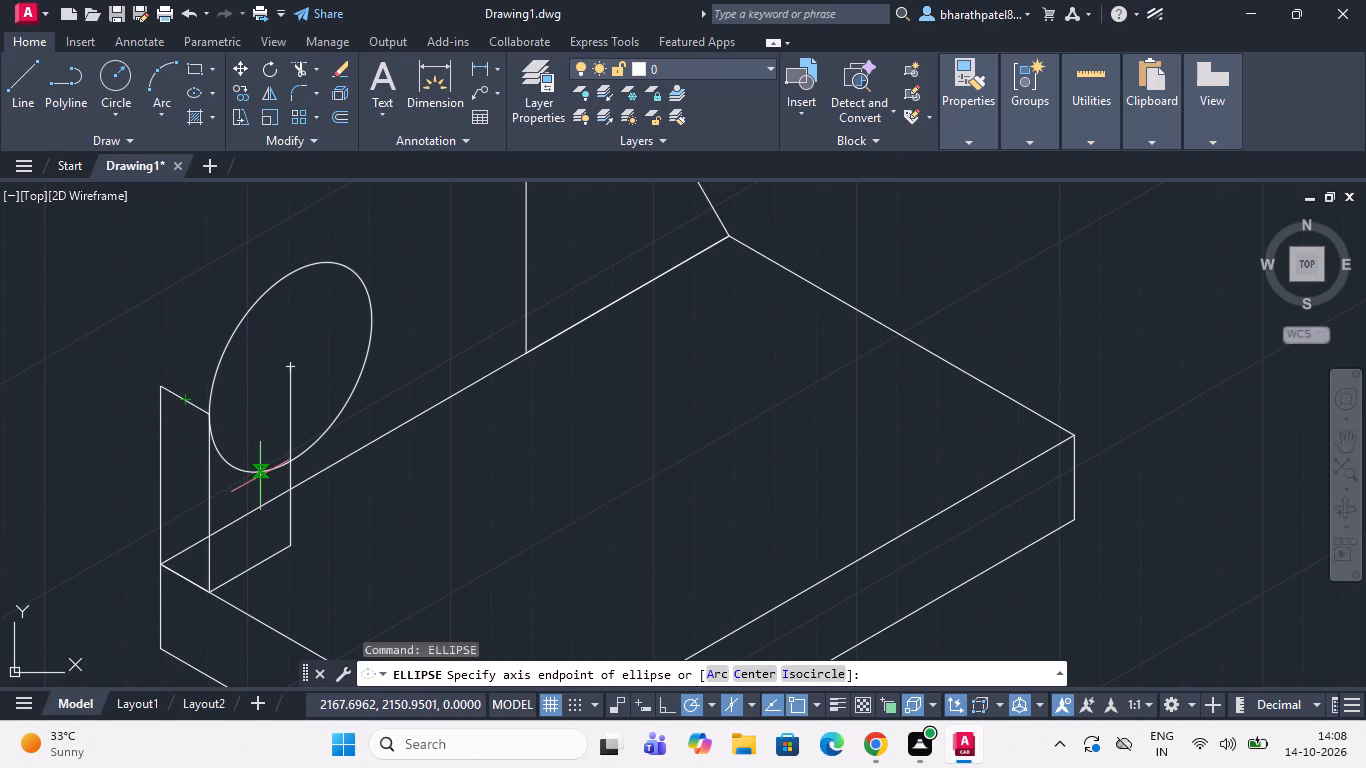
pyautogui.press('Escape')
# Draw a line from the 40-diameter isocircle's centre in the 150° direction.
pyautogui.click(16, 85)
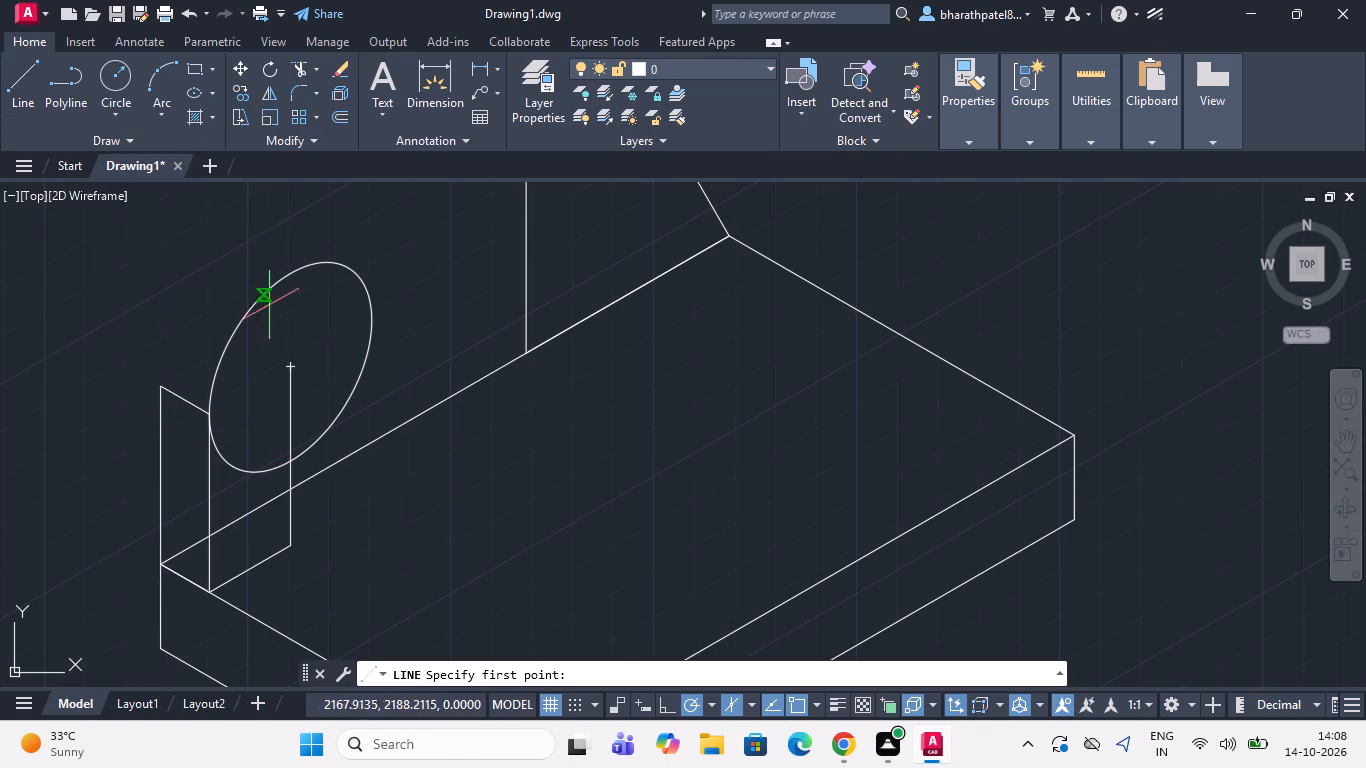
pyautogui.click(289, 367)
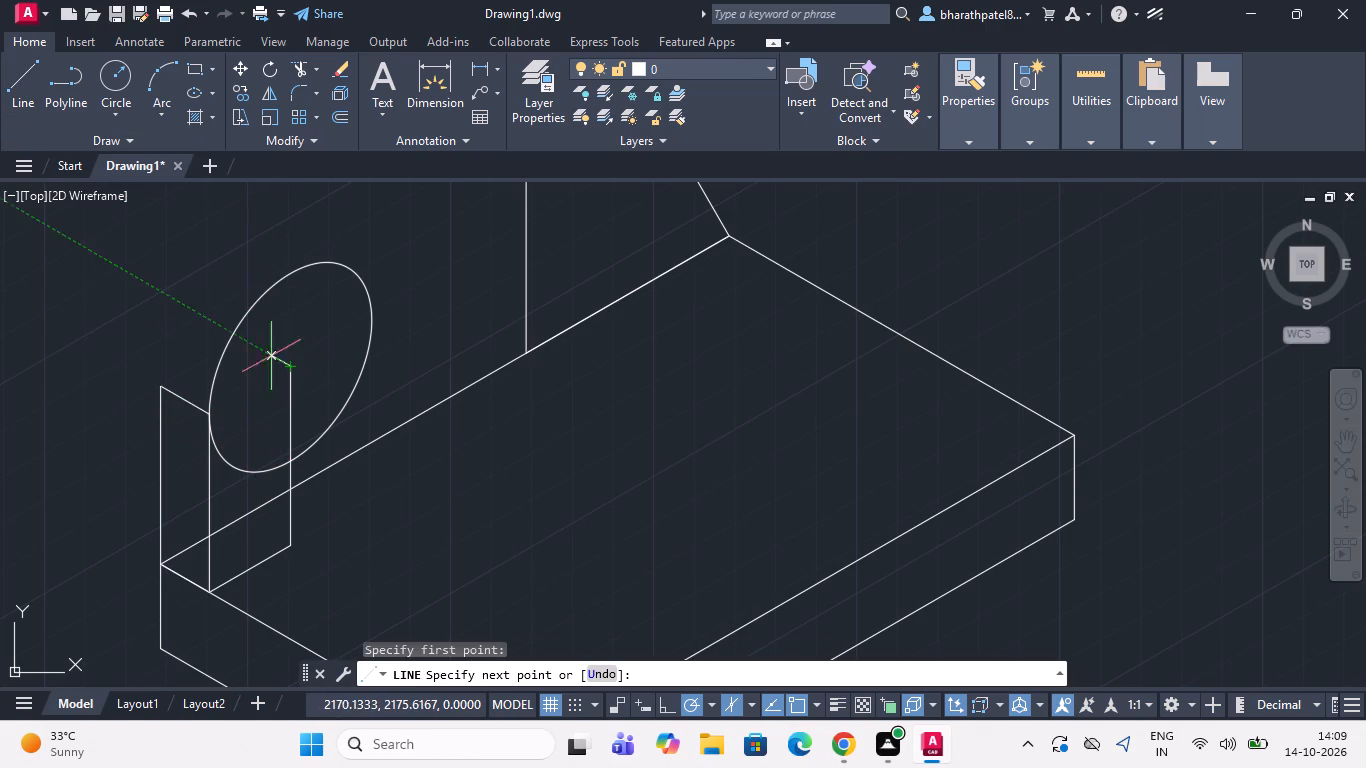
pyautogui.scroll(2, 221, 329)
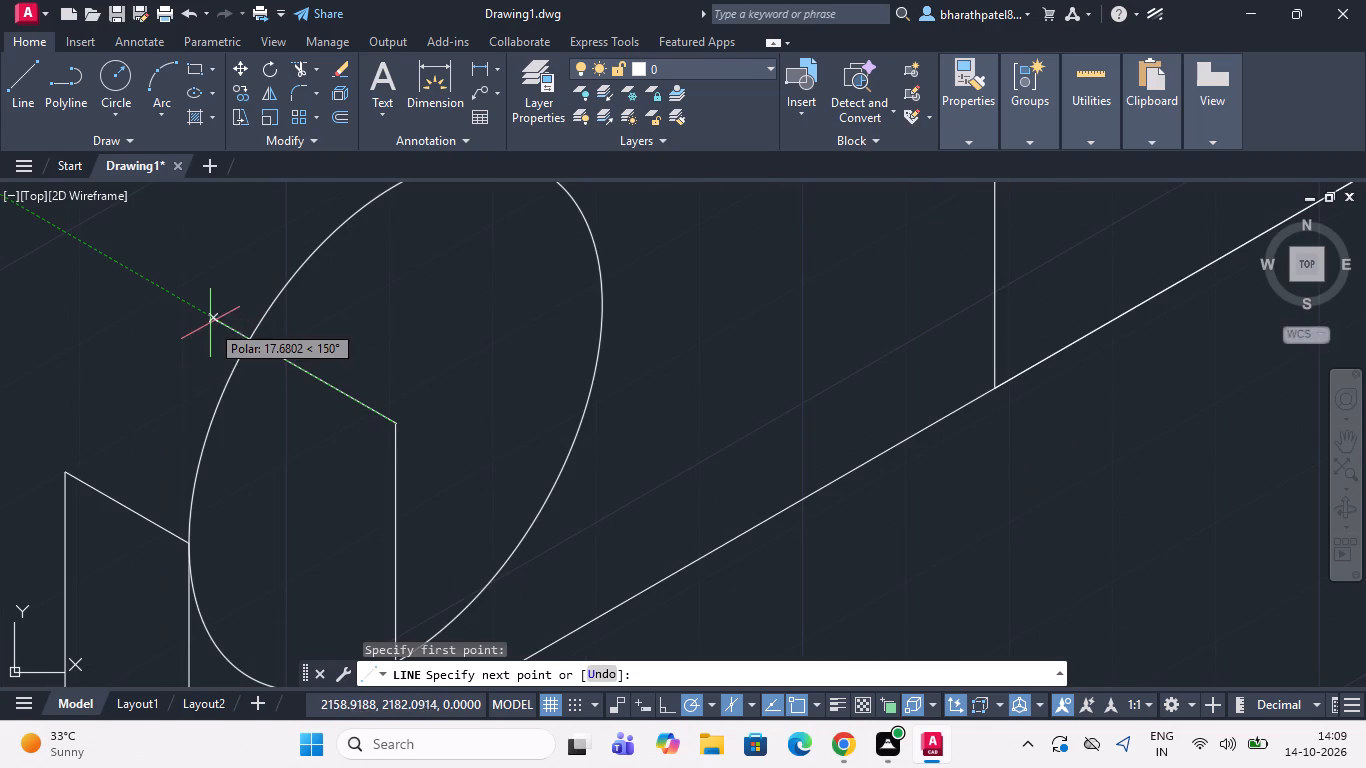
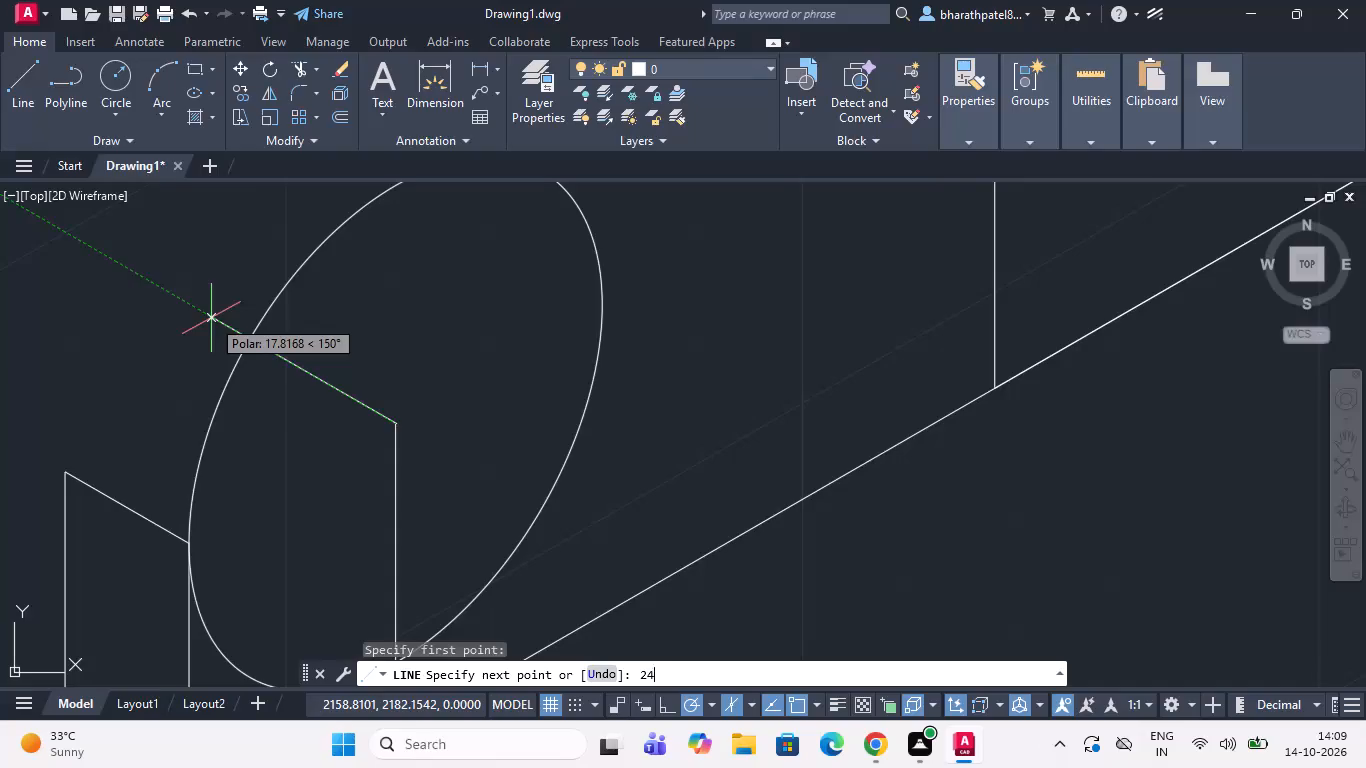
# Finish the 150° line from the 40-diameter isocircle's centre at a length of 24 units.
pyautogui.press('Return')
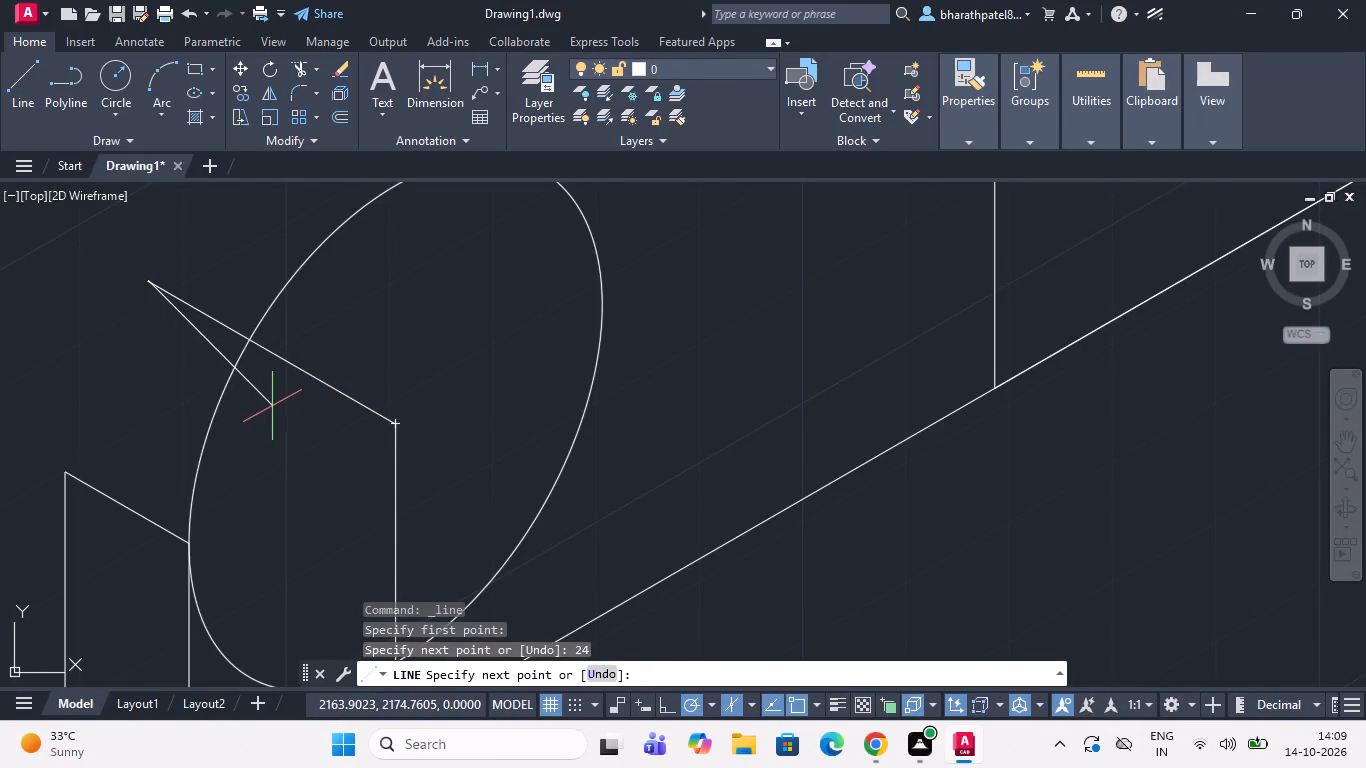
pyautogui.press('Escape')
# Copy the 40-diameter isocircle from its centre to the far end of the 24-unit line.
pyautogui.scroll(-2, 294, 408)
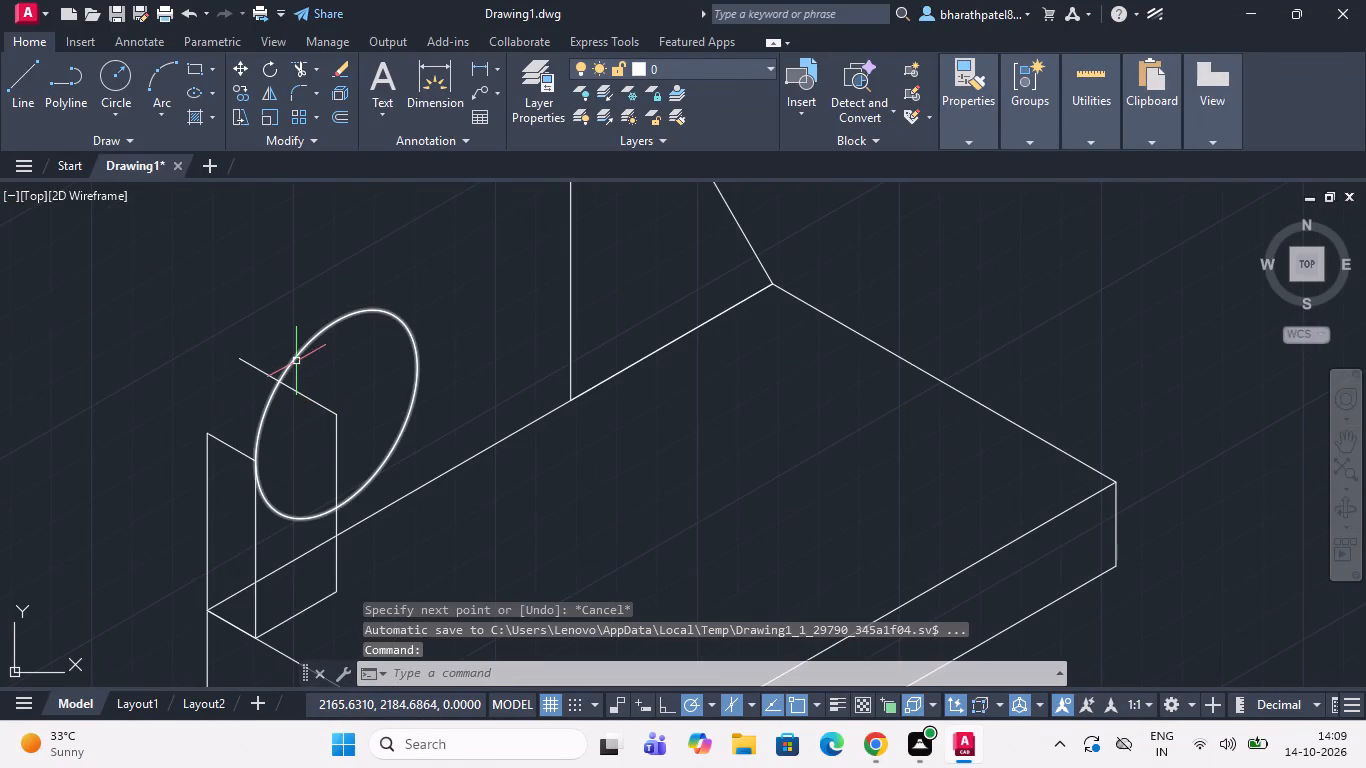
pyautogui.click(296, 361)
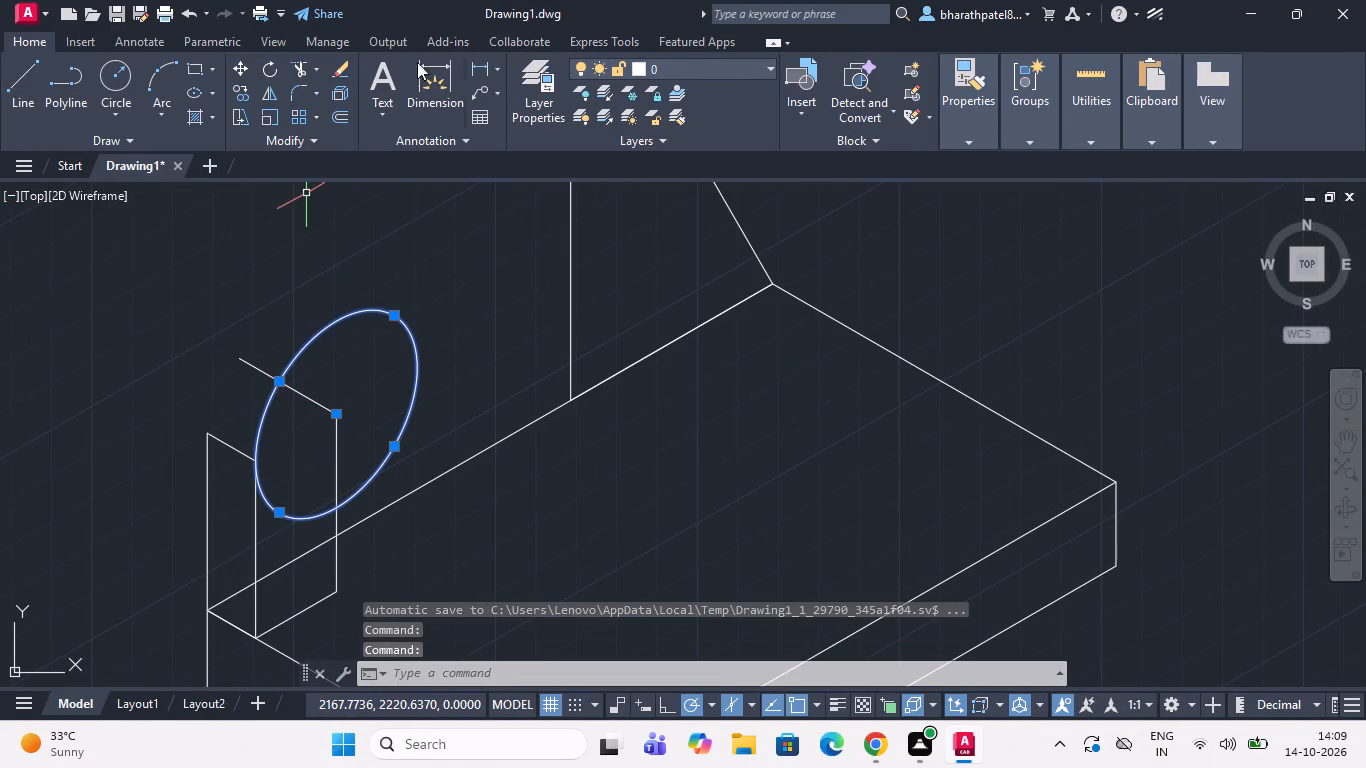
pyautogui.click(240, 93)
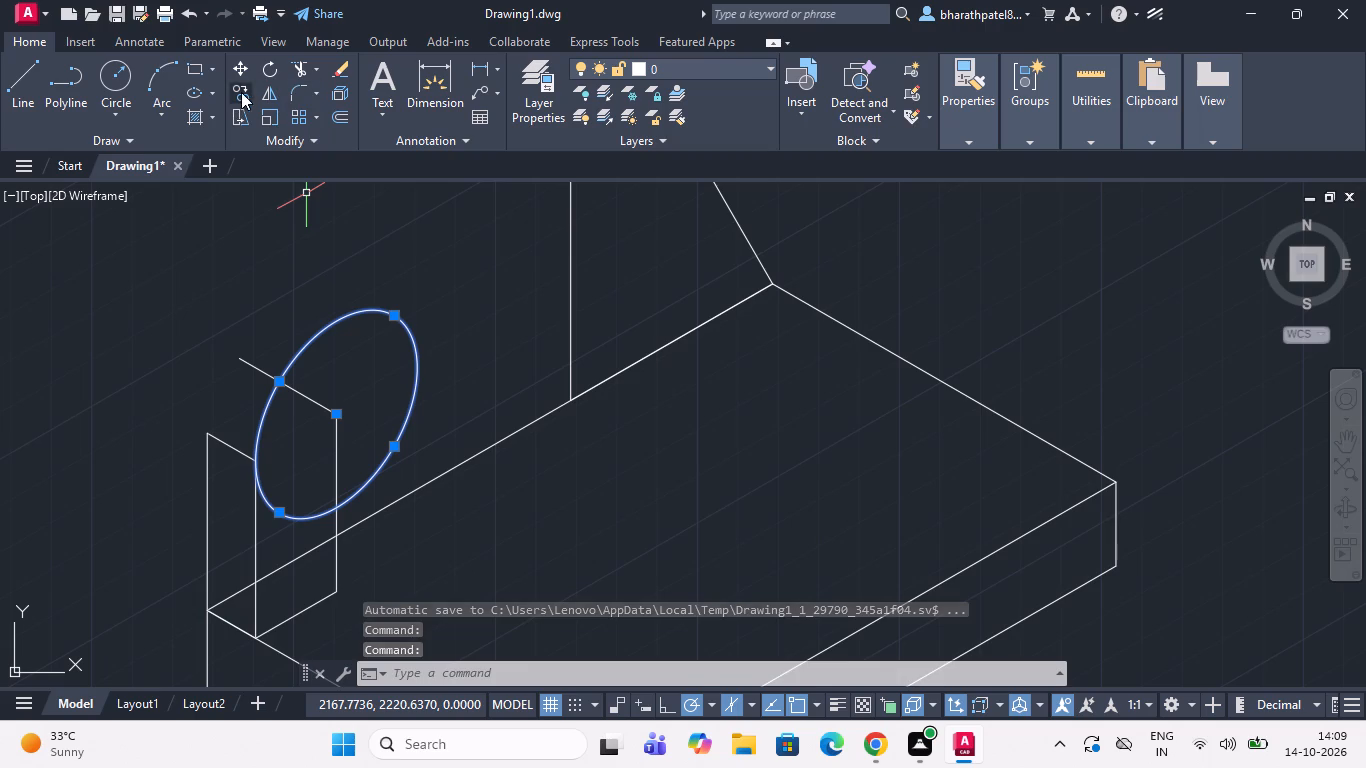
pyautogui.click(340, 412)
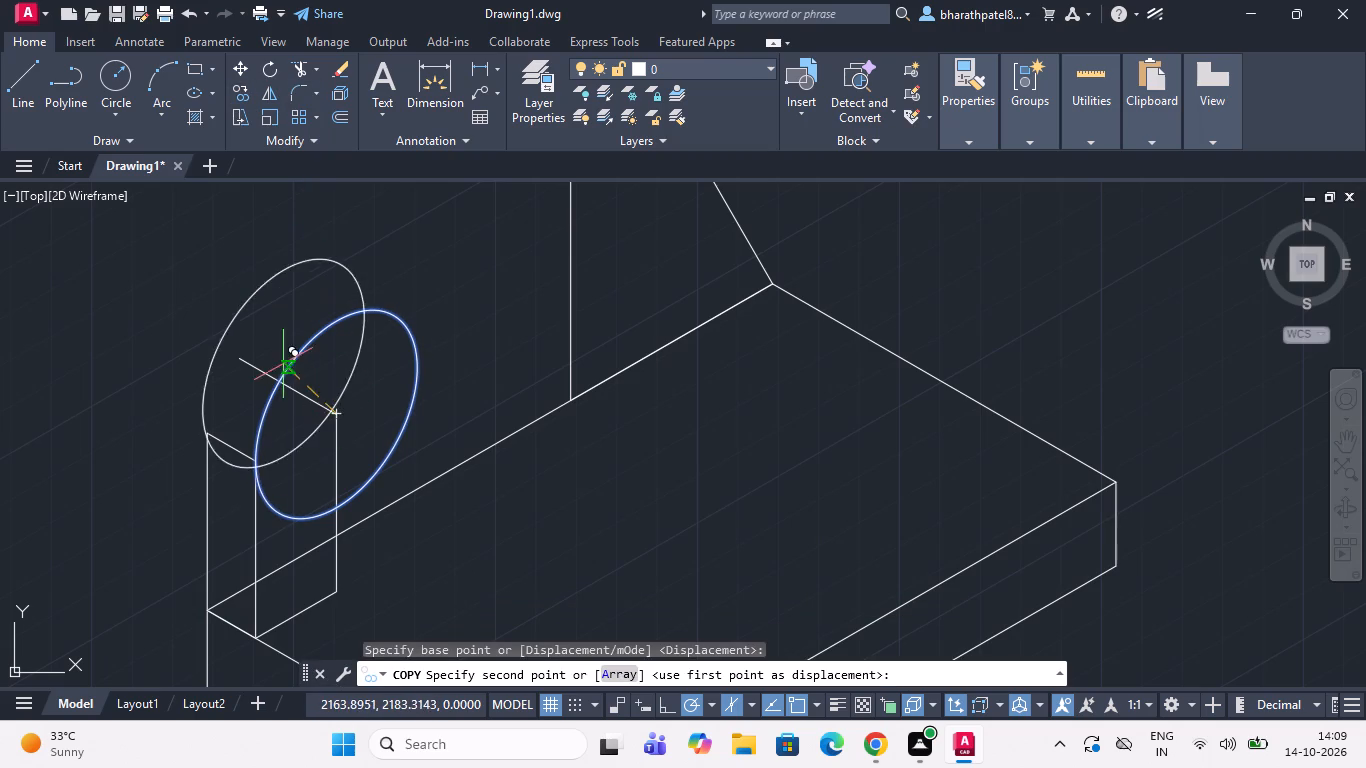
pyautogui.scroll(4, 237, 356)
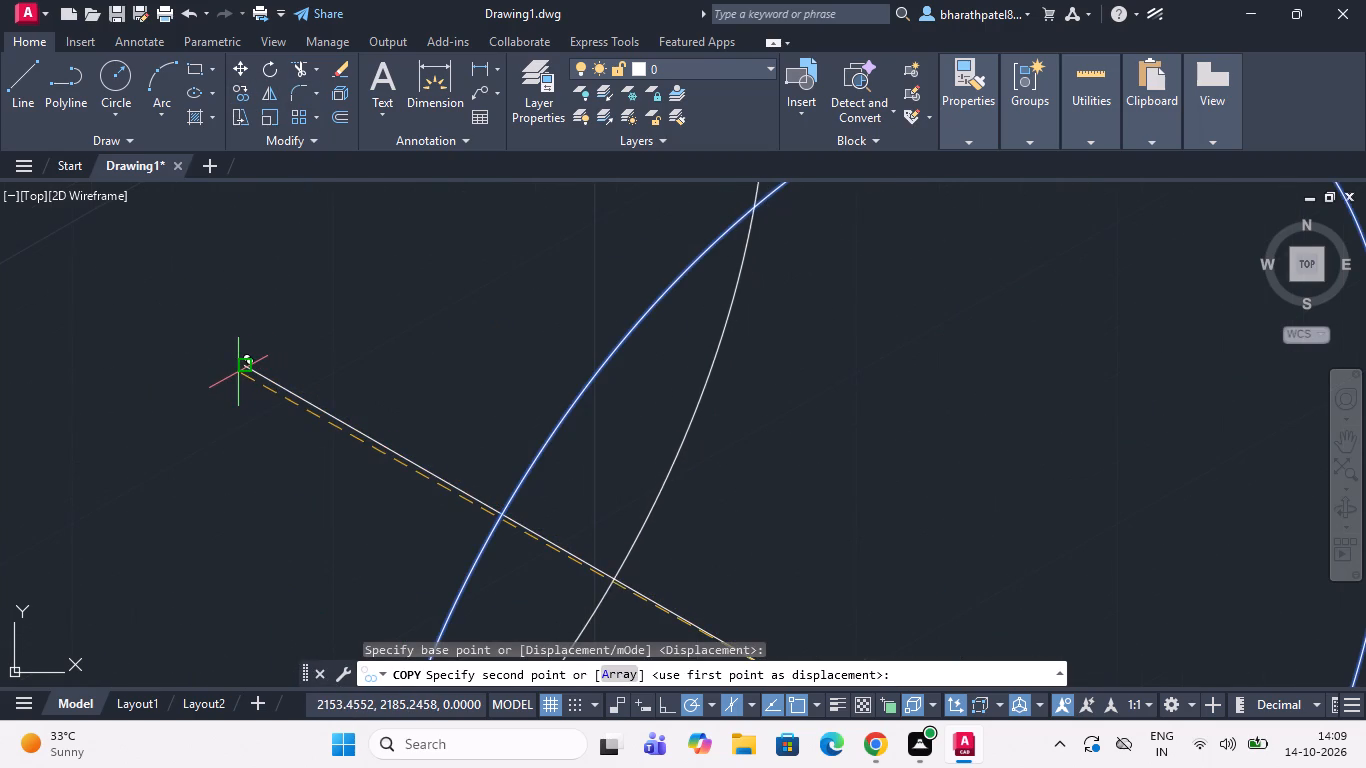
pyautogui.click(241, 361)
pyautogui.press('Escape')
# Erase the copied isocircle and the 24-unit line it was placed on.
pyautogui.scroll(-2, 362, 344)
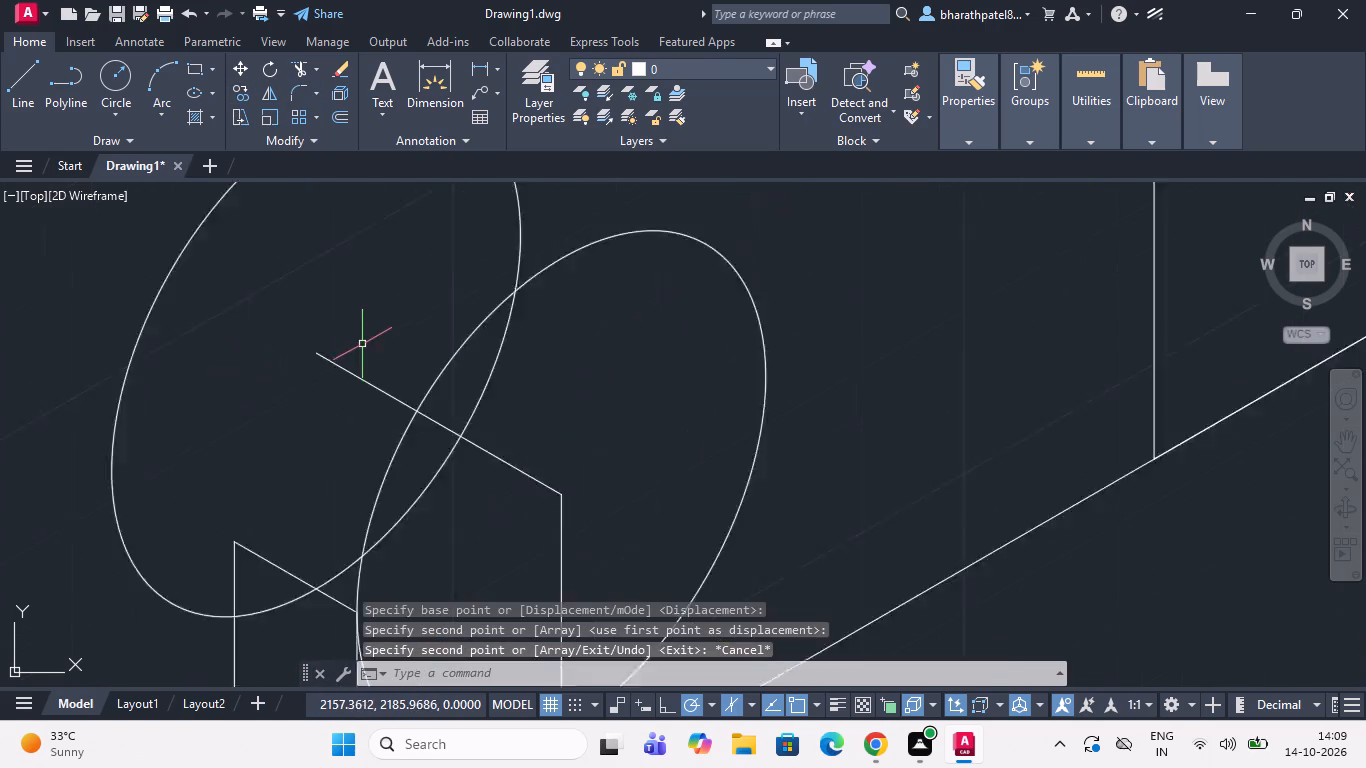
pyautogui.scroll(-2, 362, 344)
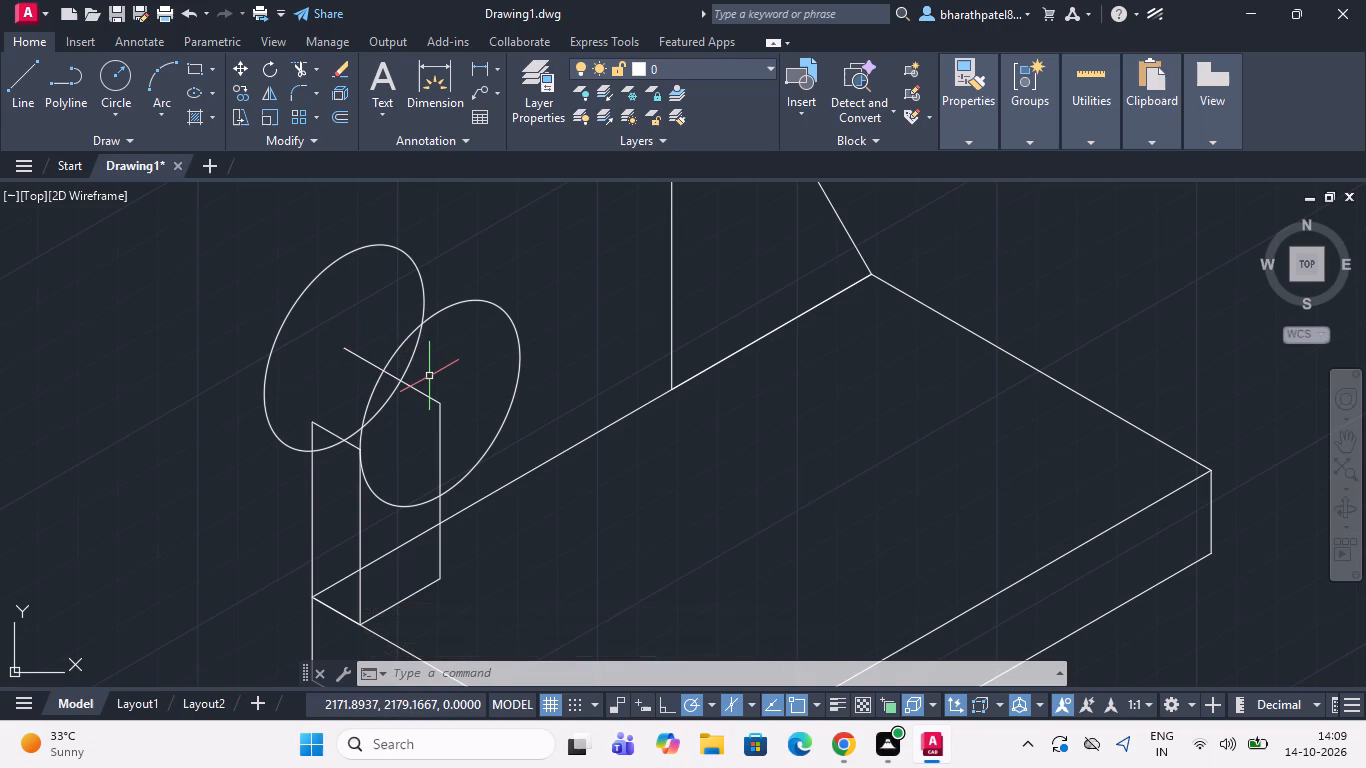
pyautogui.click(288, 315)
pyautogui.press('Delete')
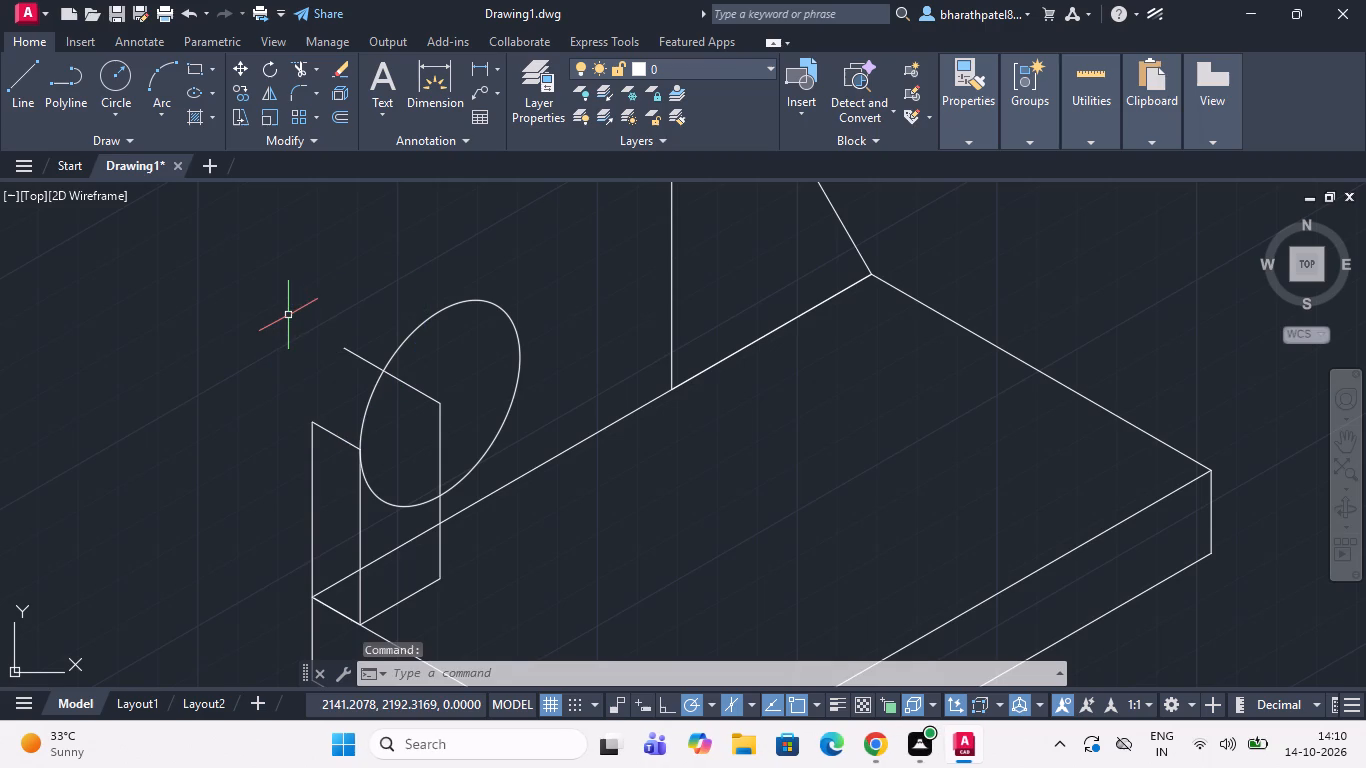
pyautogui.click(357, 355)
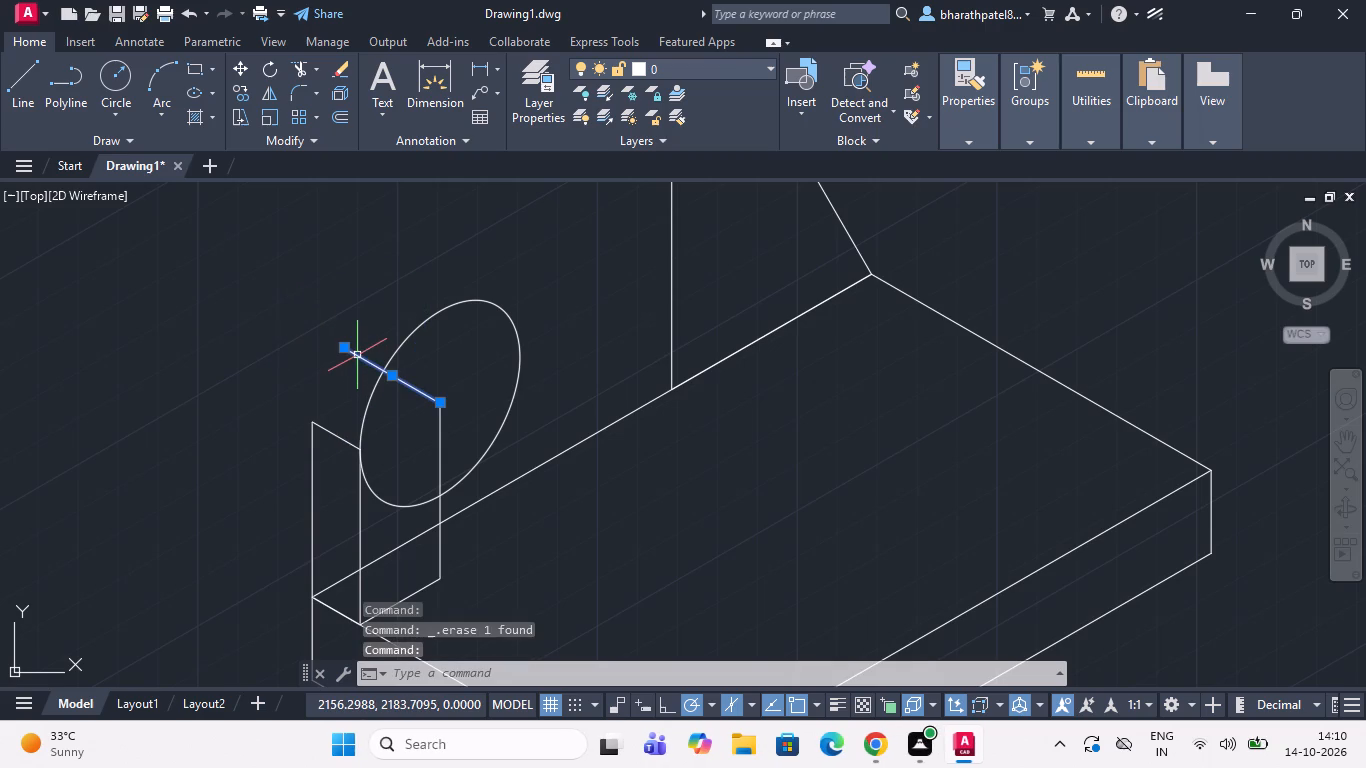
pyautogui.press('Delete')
# Draw a 12-unit line at 150° from the 40-diameter isocircle's centre.
pyautogui.click(11, 90)
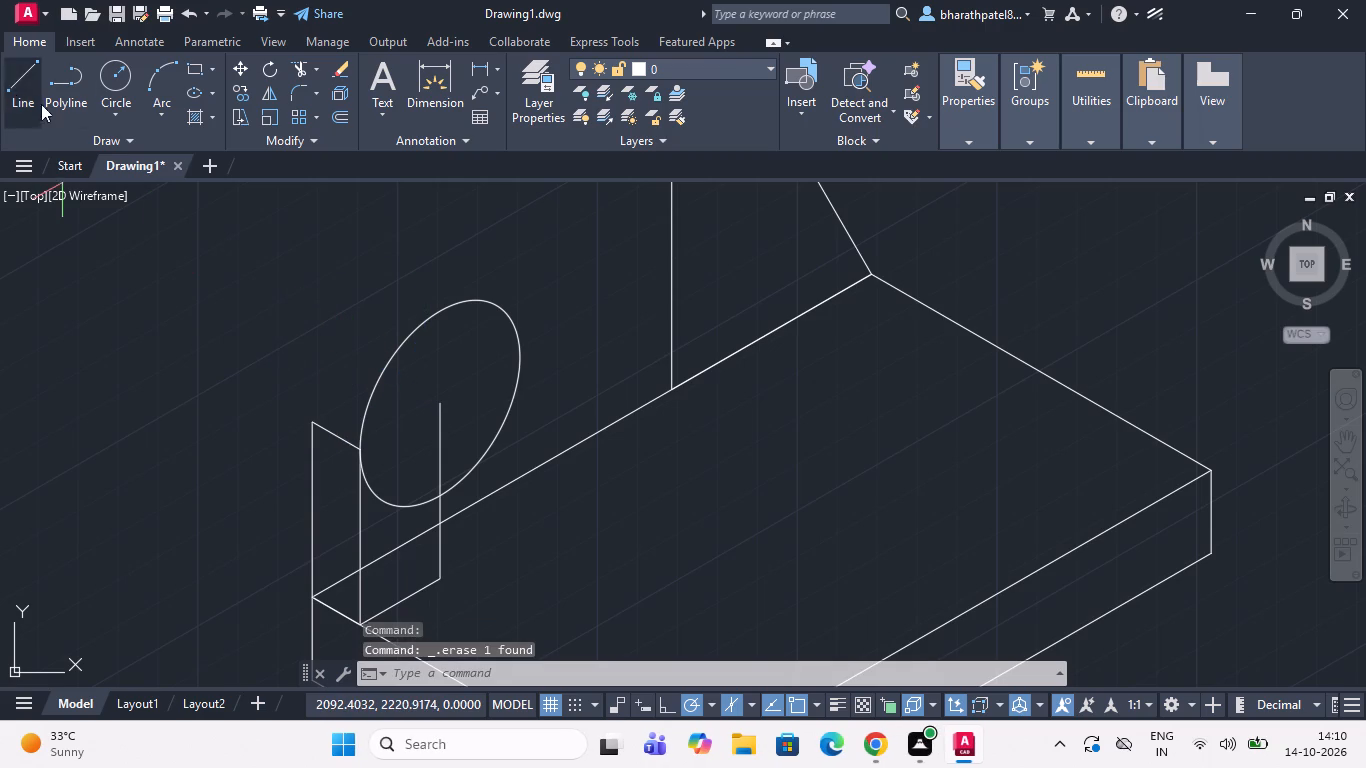
pyautogui.click(445, 402)
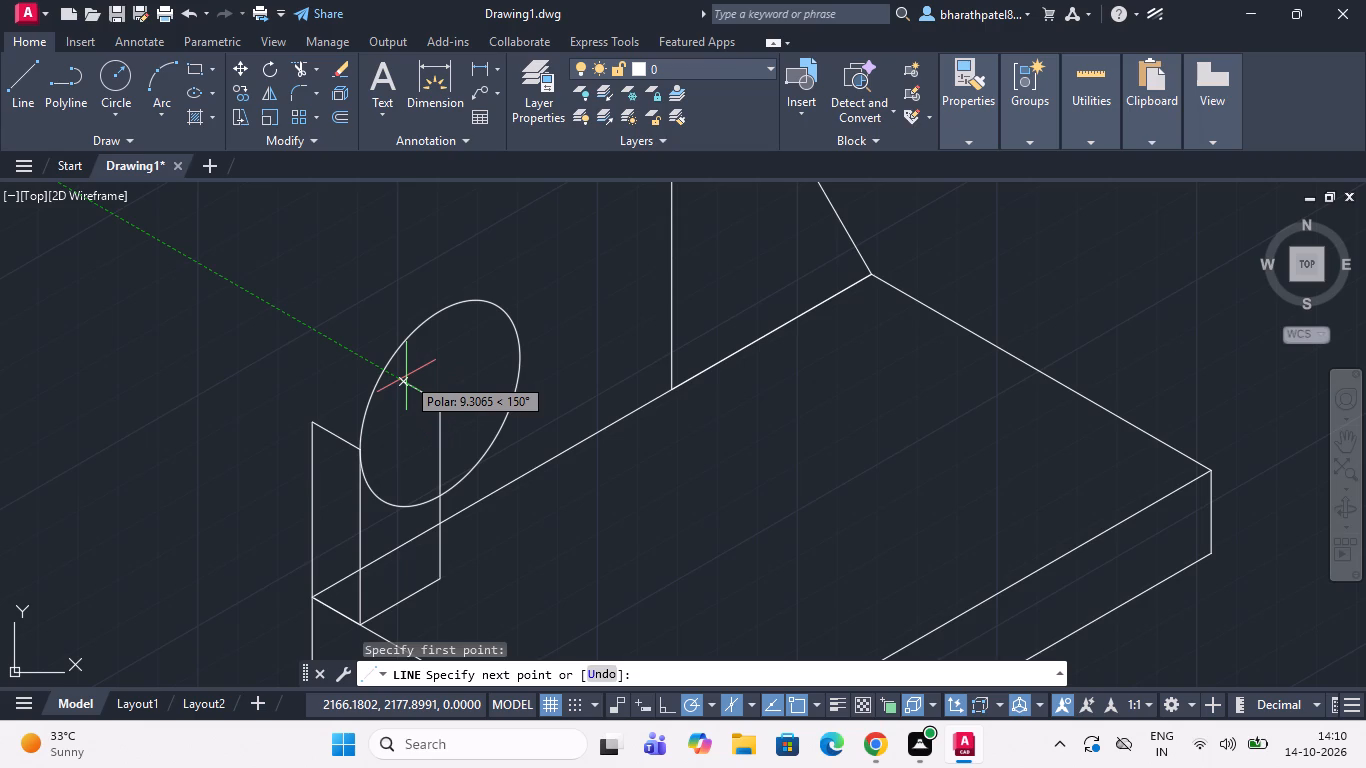
pyautogui.write('12')
pyautogui.press('Return')
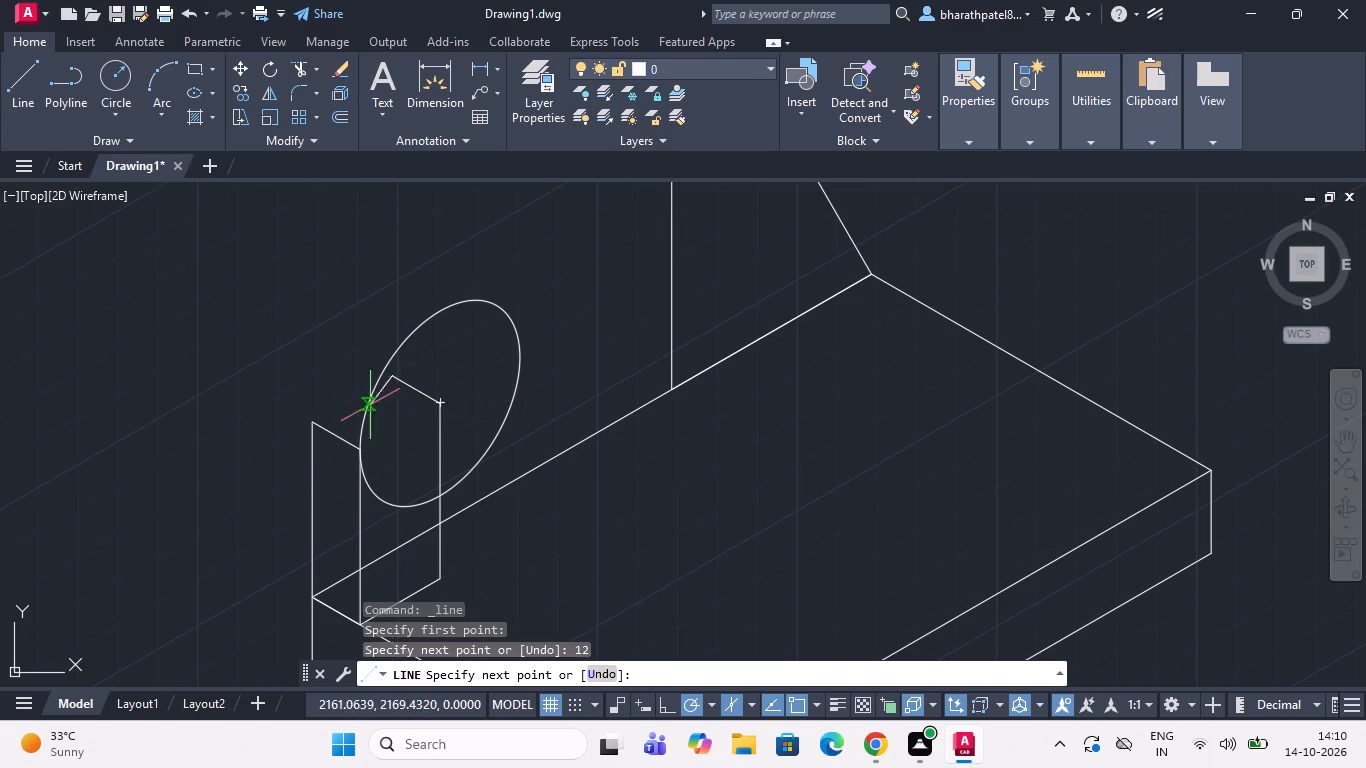
pyautogui.press('Escape')
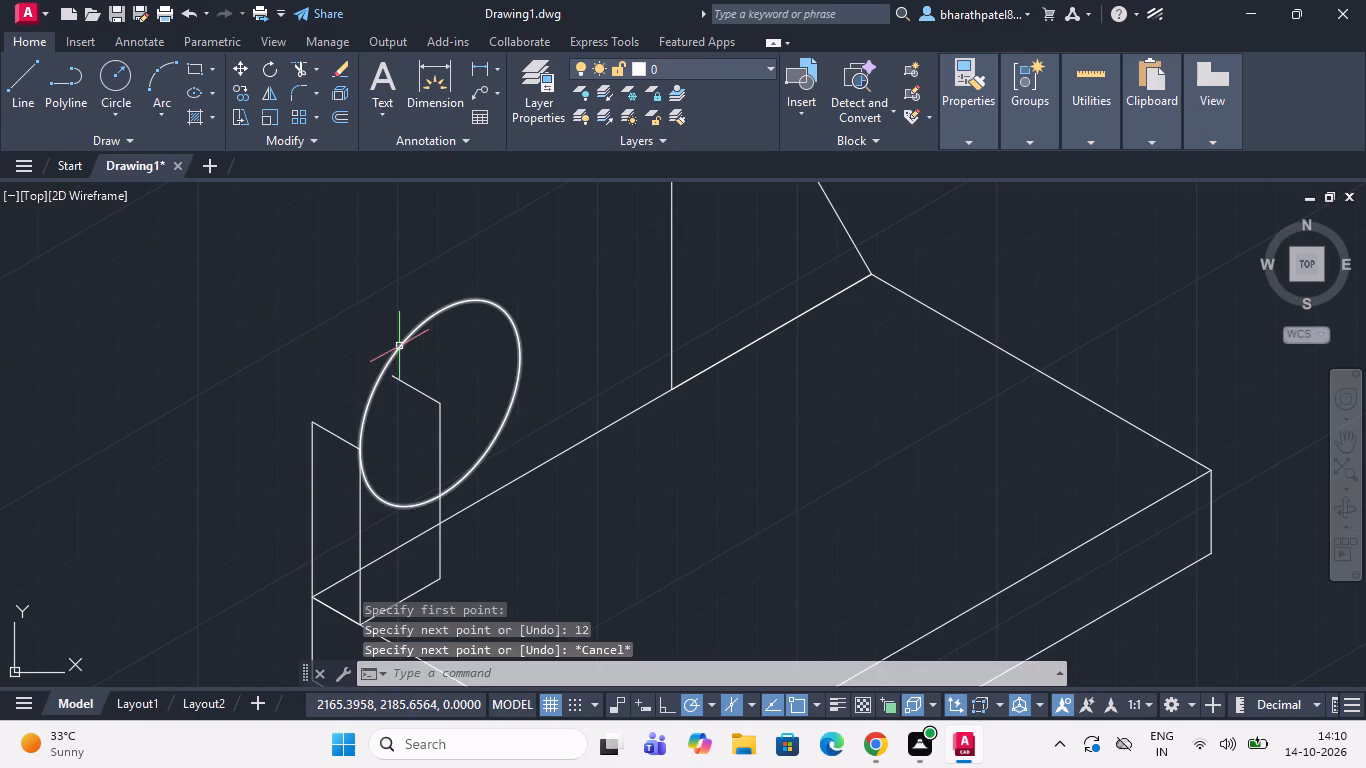
# Copy the 40-diameter isocircle from its centre to the far end of the 12-unit line.
pyautogui.click(398, 344)
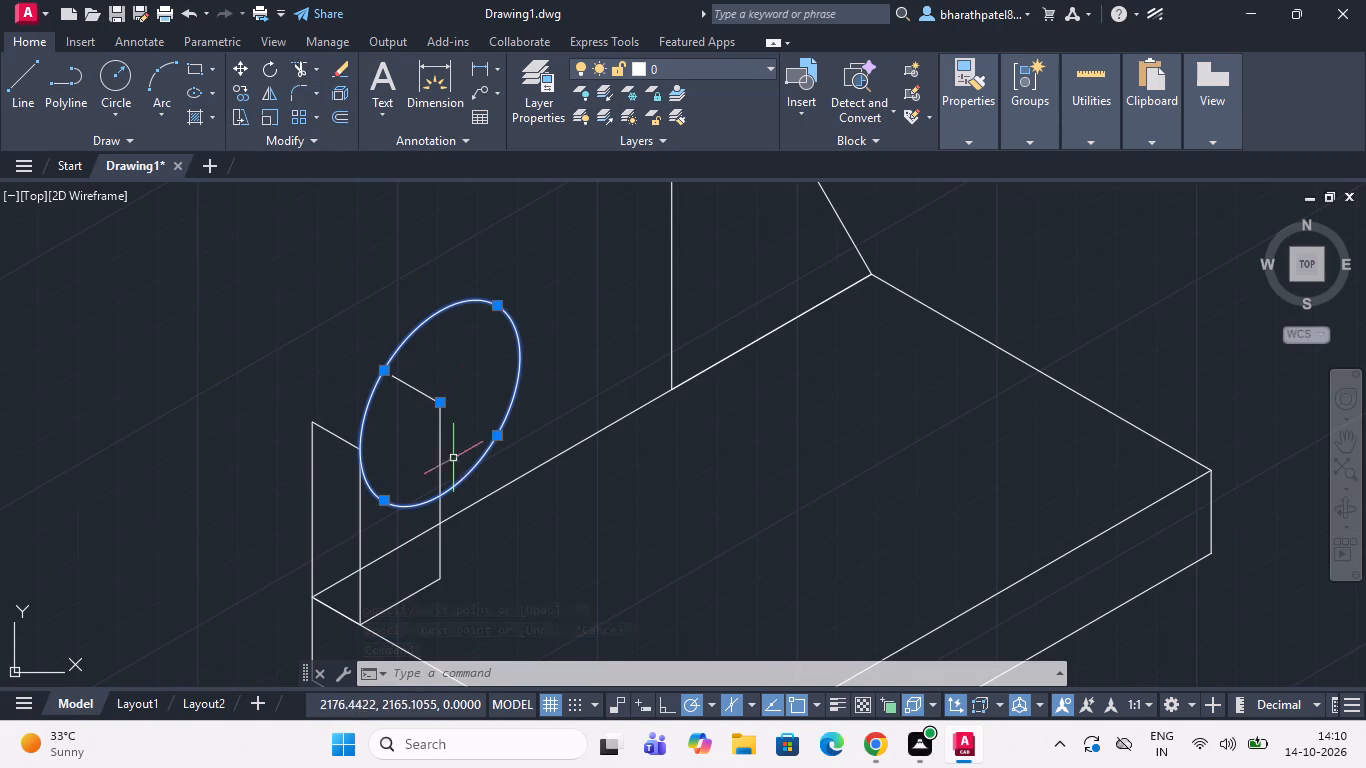
pyautogui.click(244, 90)
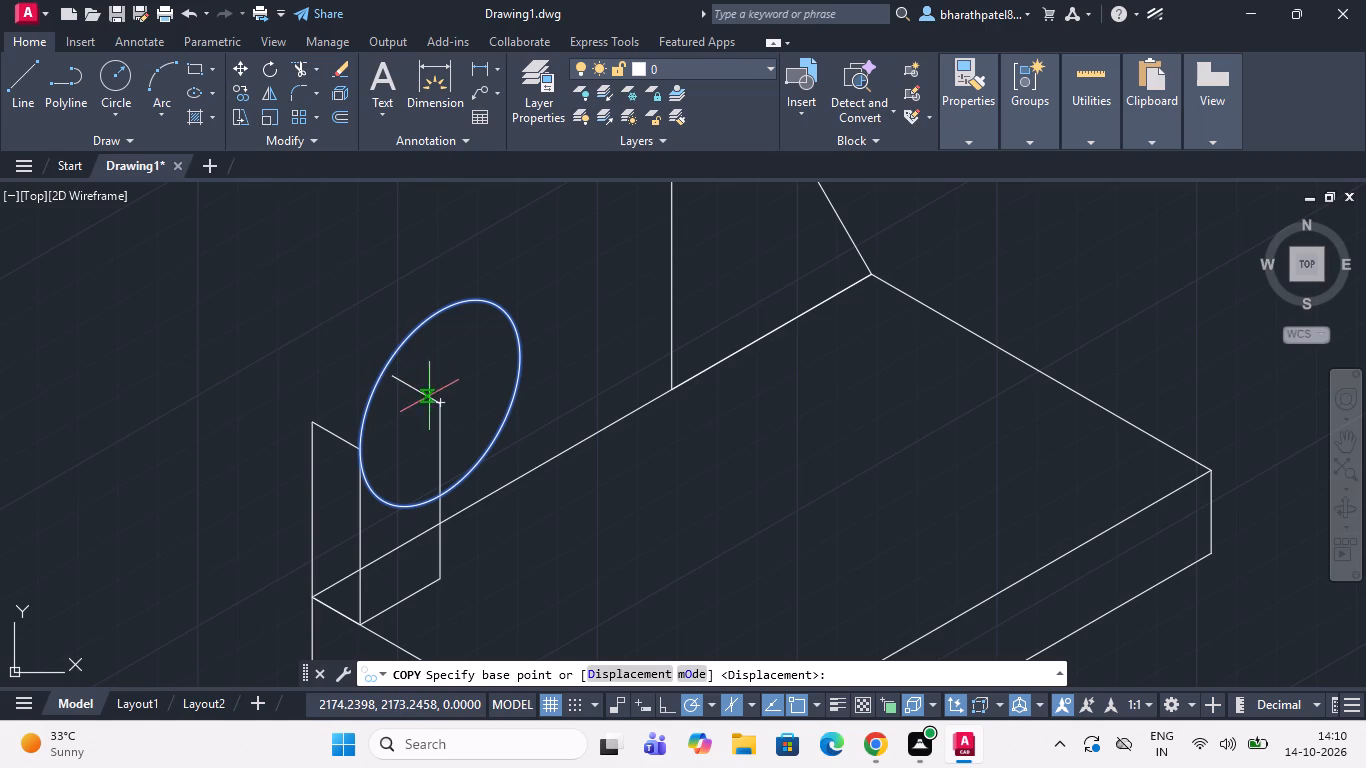
pyautogui.click(441, 405)
pyautogui.scroll(4, 388, 352)
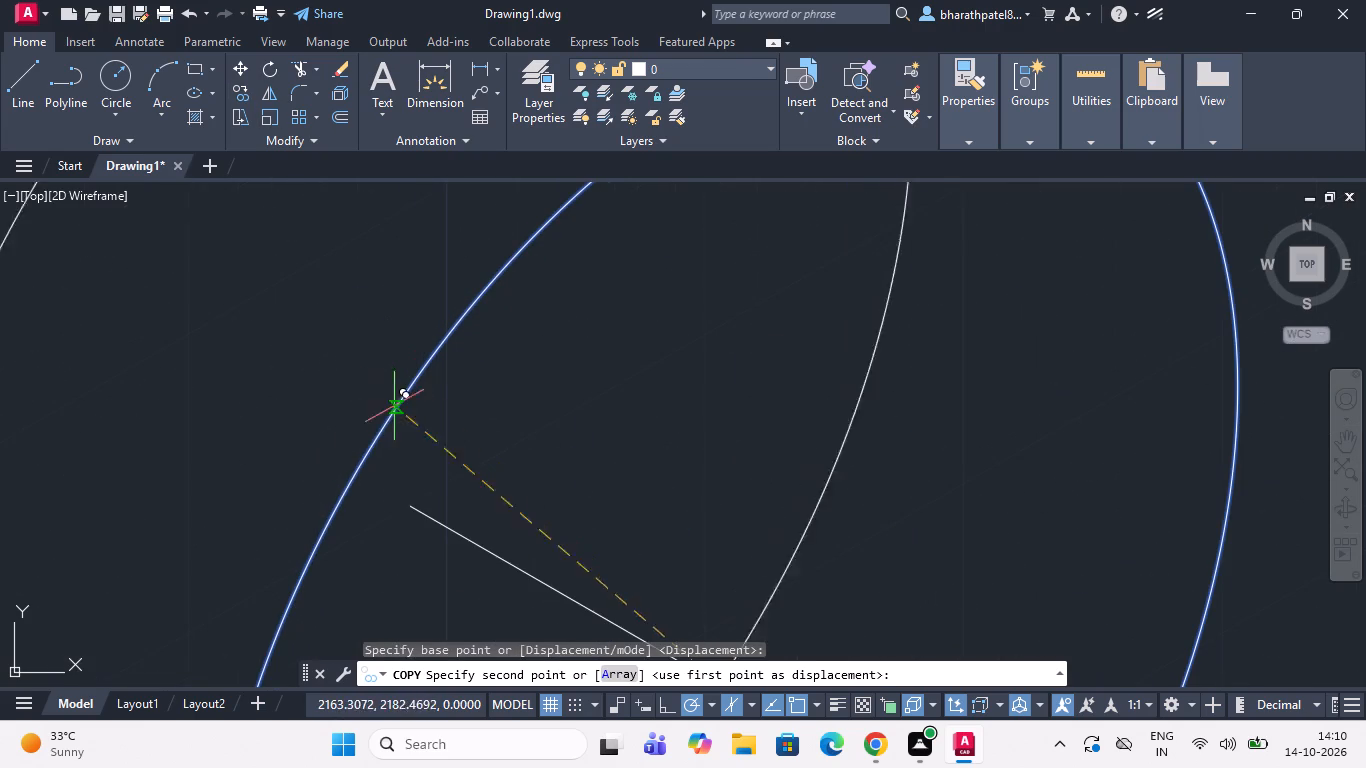
pyautogui.click(413, 509)
pyautogui.scroll(-5, 411, 493)
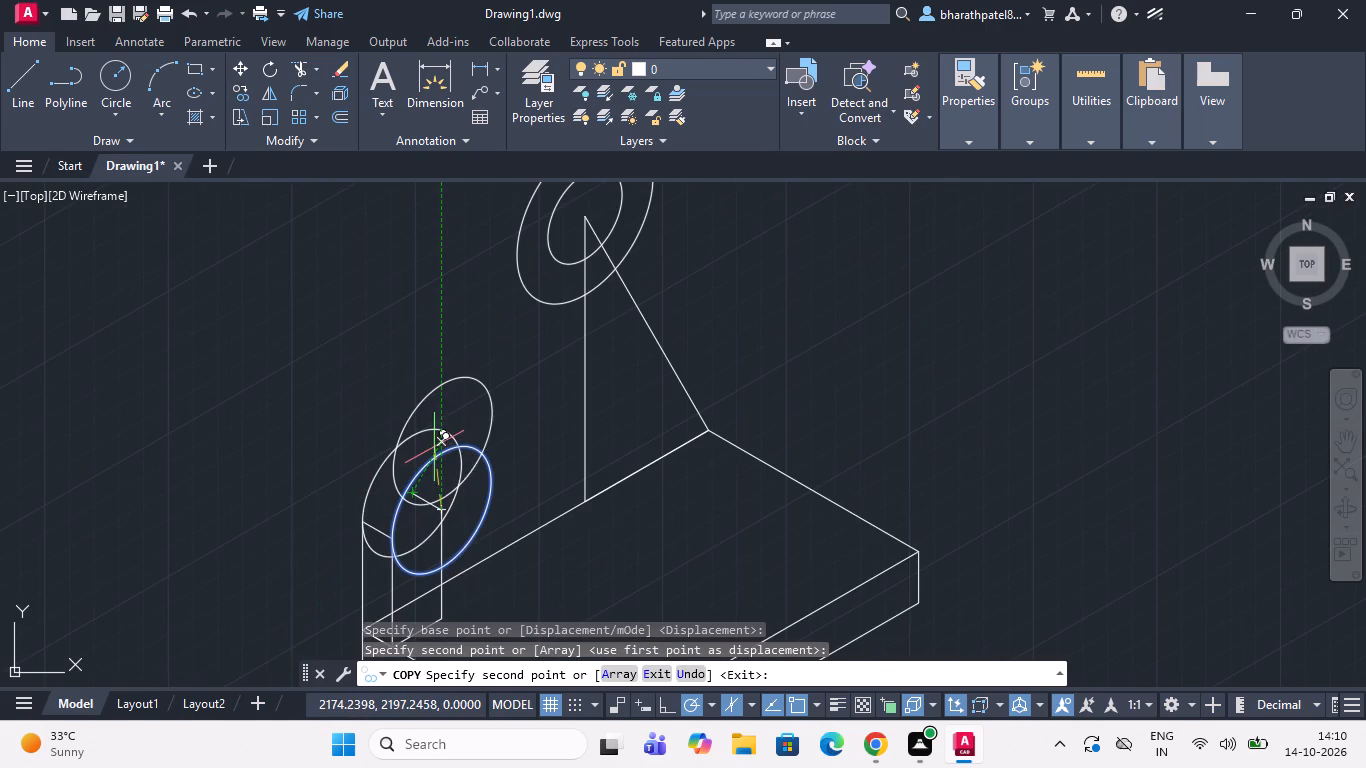
pyautogui.press('Escape')
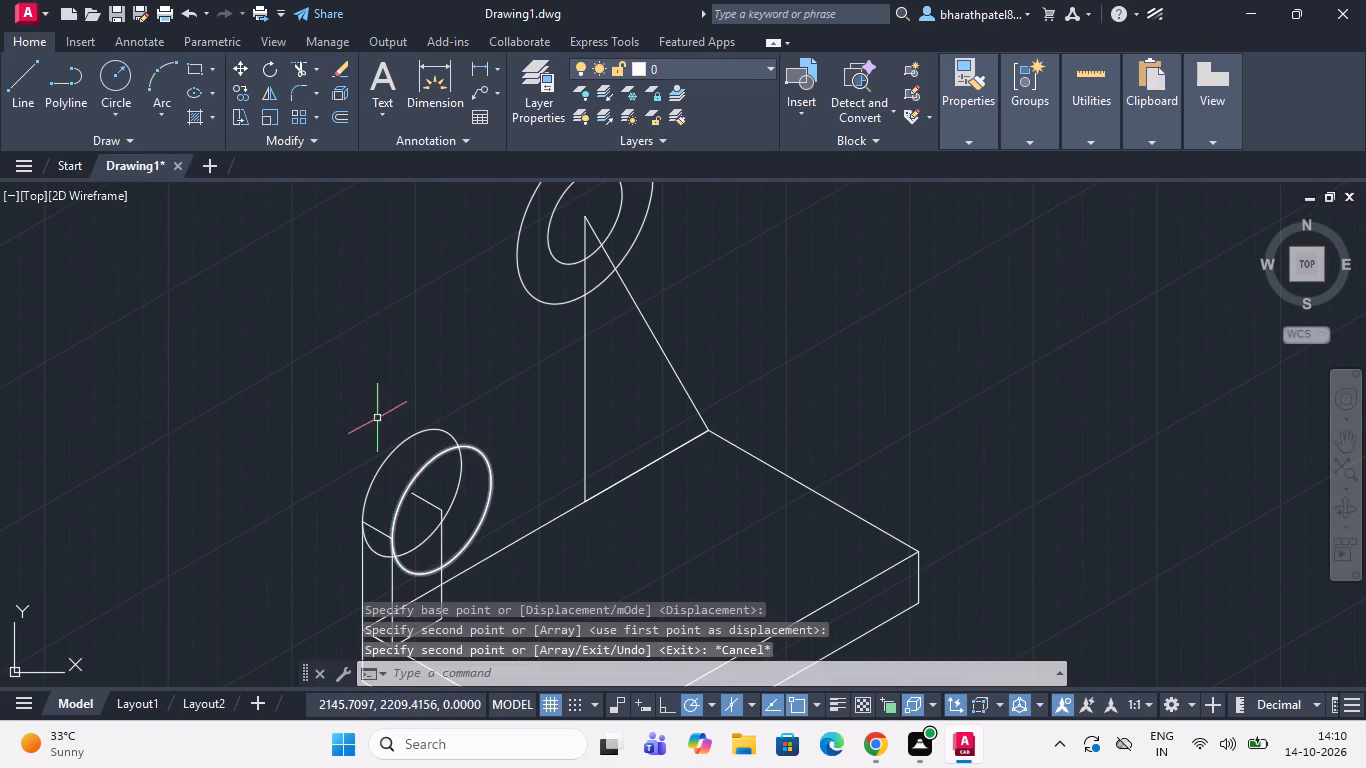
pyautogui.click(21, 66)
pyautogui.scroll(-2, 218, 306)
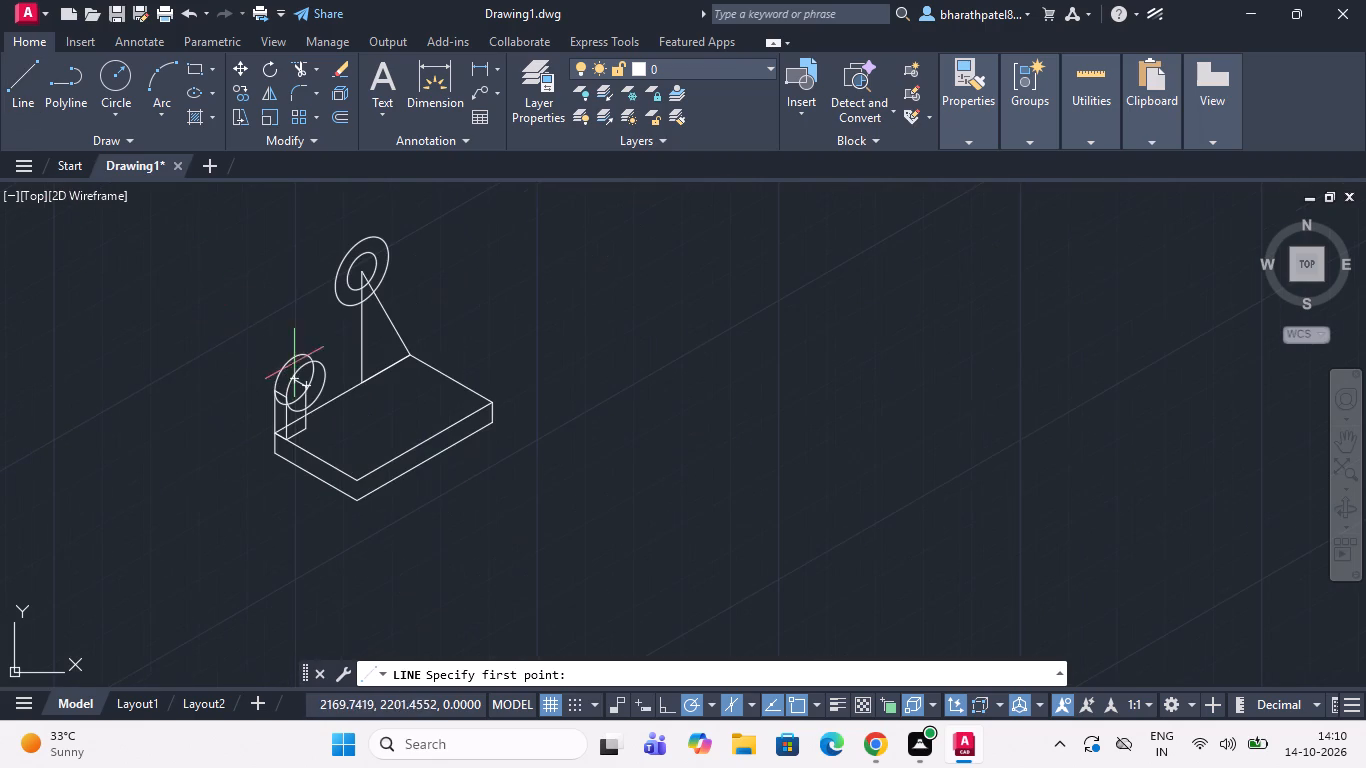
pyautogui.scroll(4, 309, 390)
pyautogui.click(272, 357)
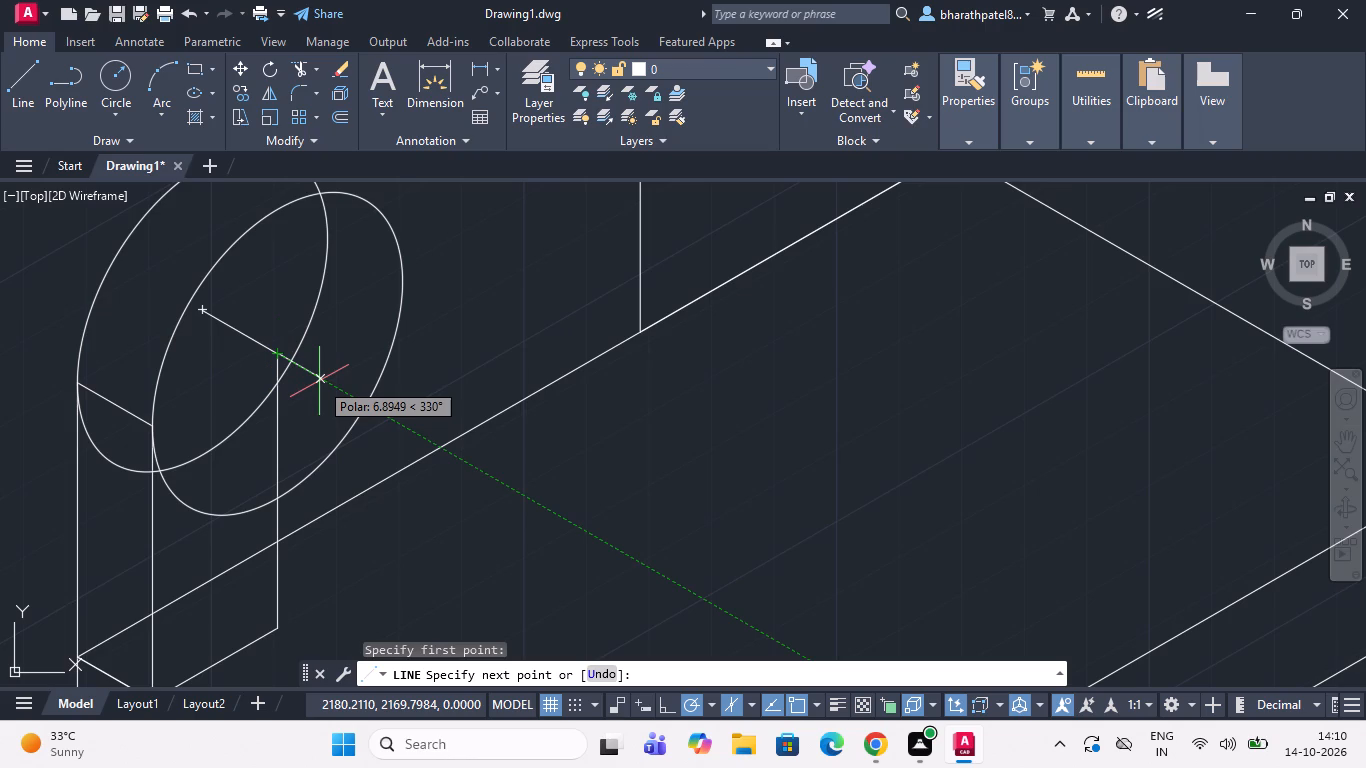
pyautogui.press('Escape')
# Draw a 24-unit line at 330° from the copied isocircle's centre, passing through the original isocircle's centre.
pyautogui.click(22, 91)
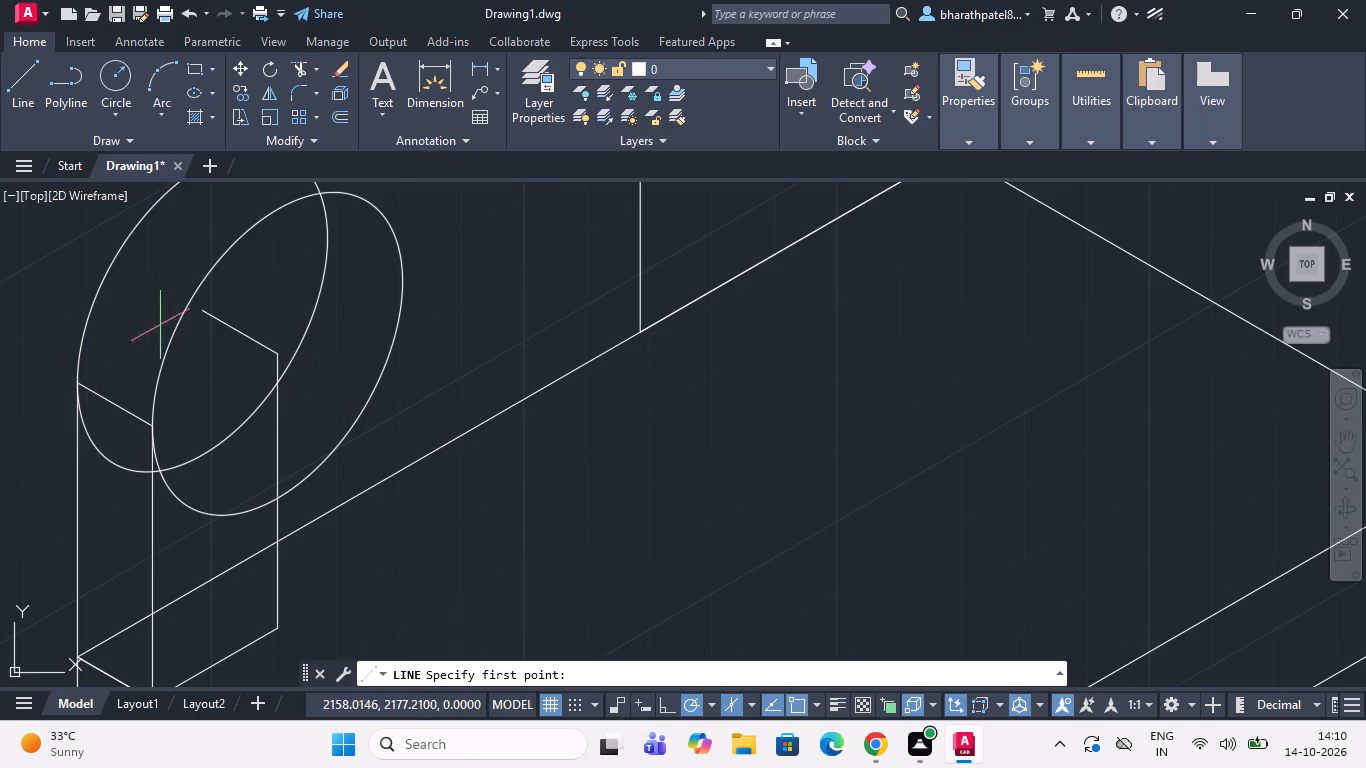
pyautogui.click(195, 313)
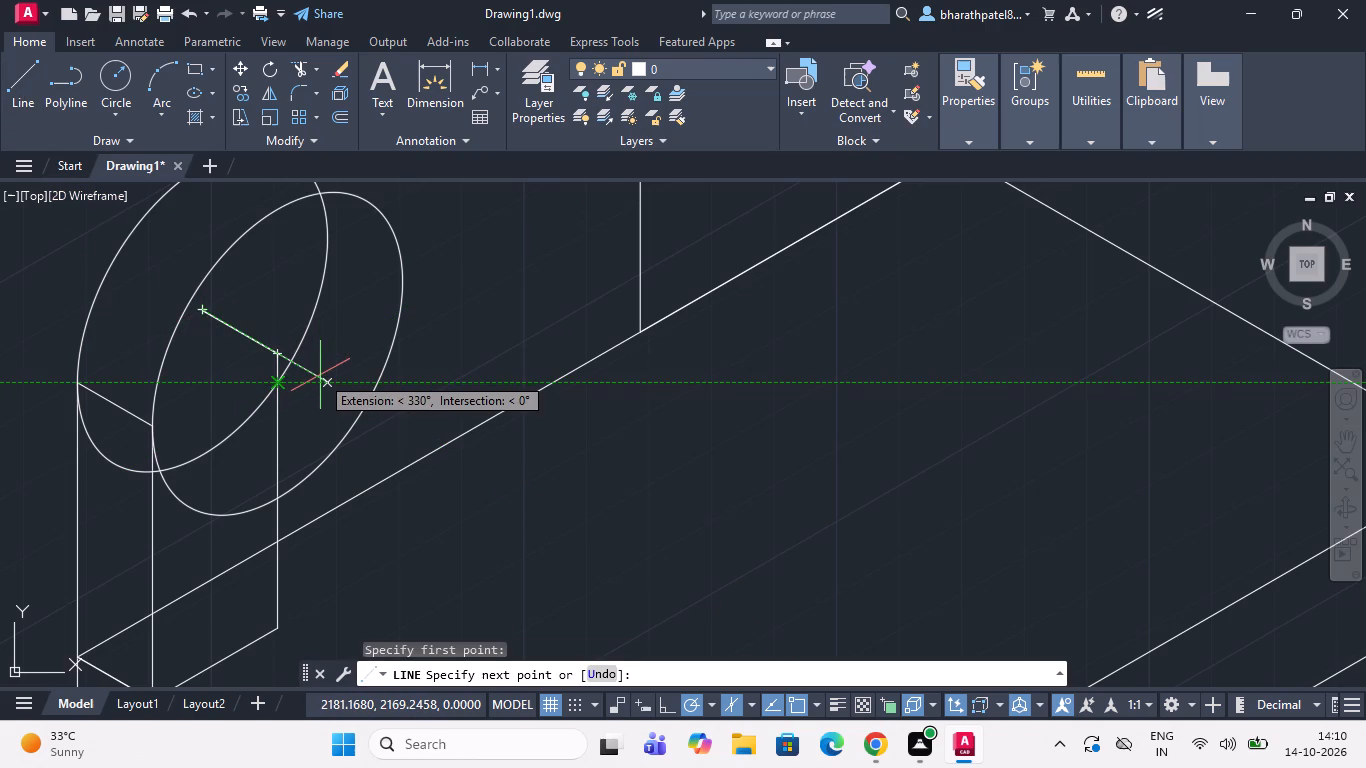
pyautogui.press('2')
pyautogui.press('4')
pyautogui.press('Return')
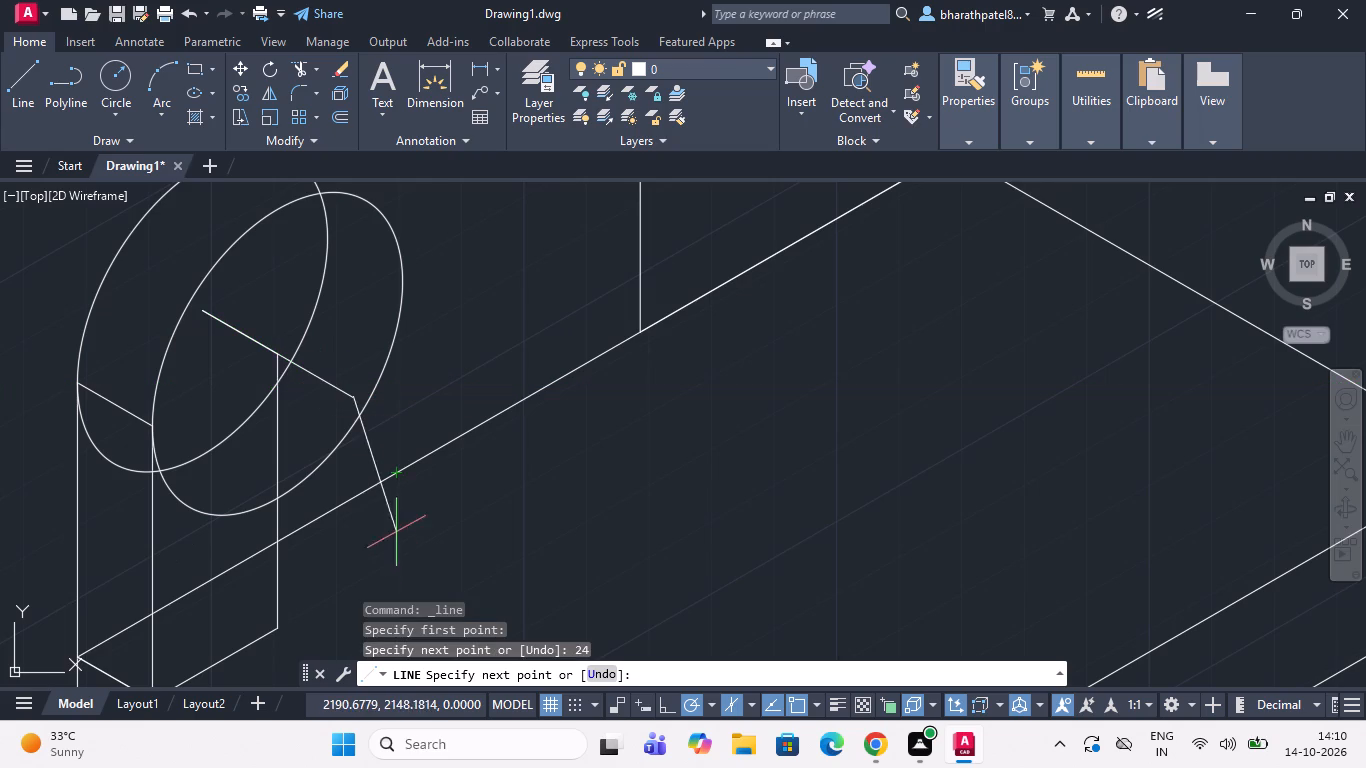
pyautogui.press('Escape')
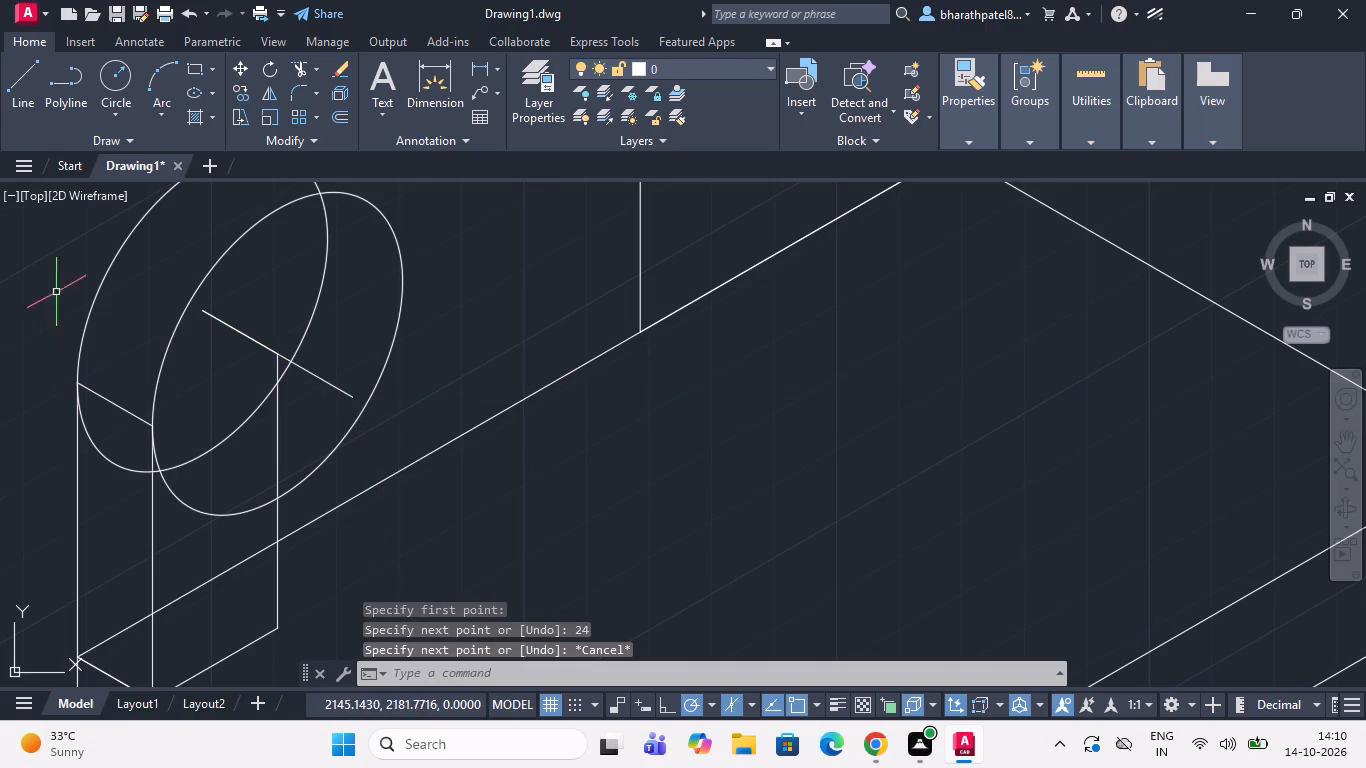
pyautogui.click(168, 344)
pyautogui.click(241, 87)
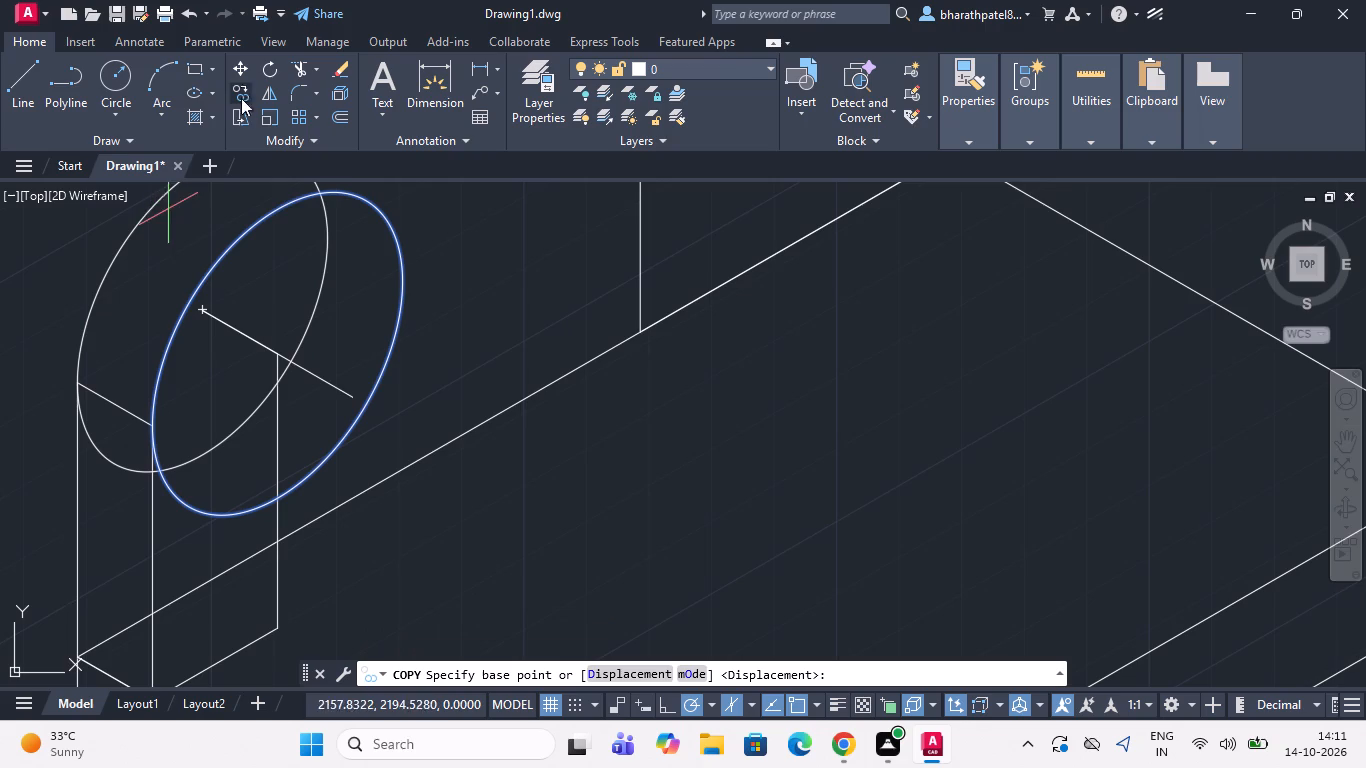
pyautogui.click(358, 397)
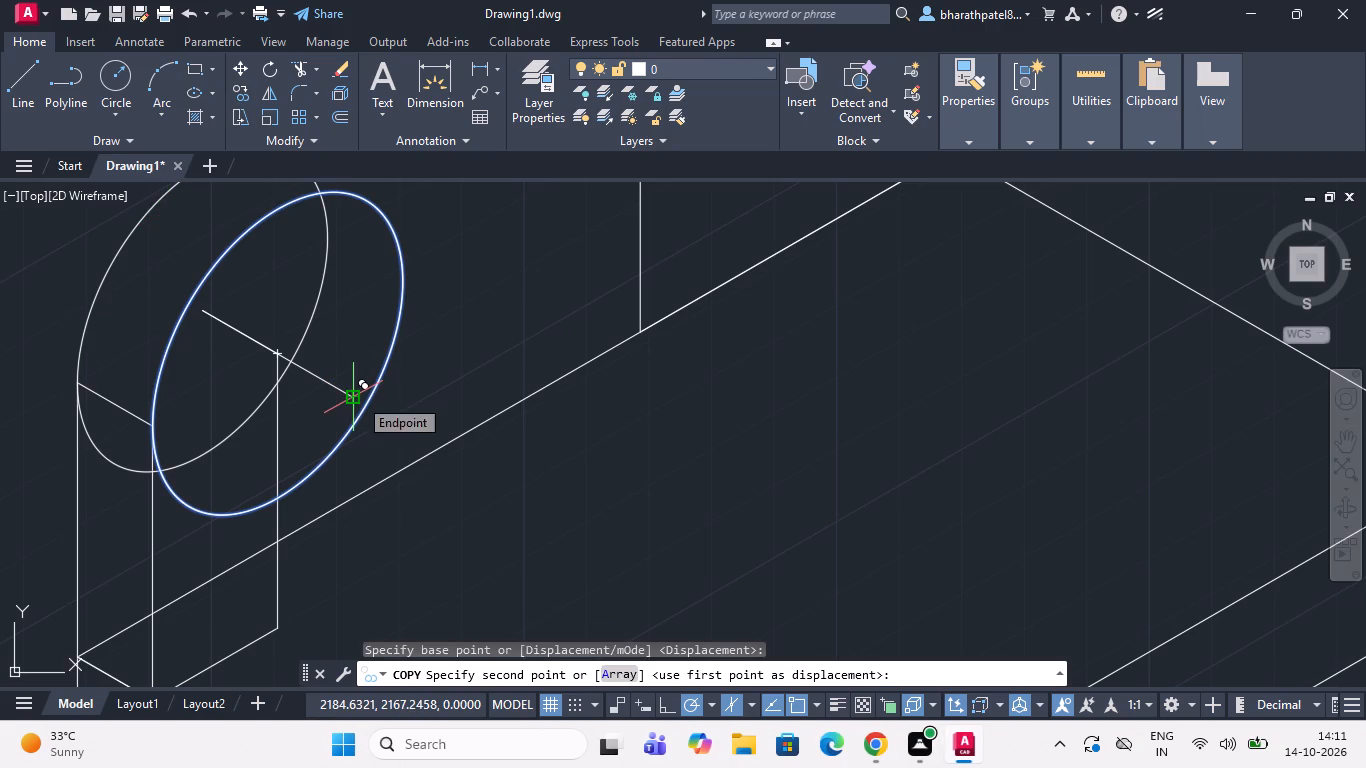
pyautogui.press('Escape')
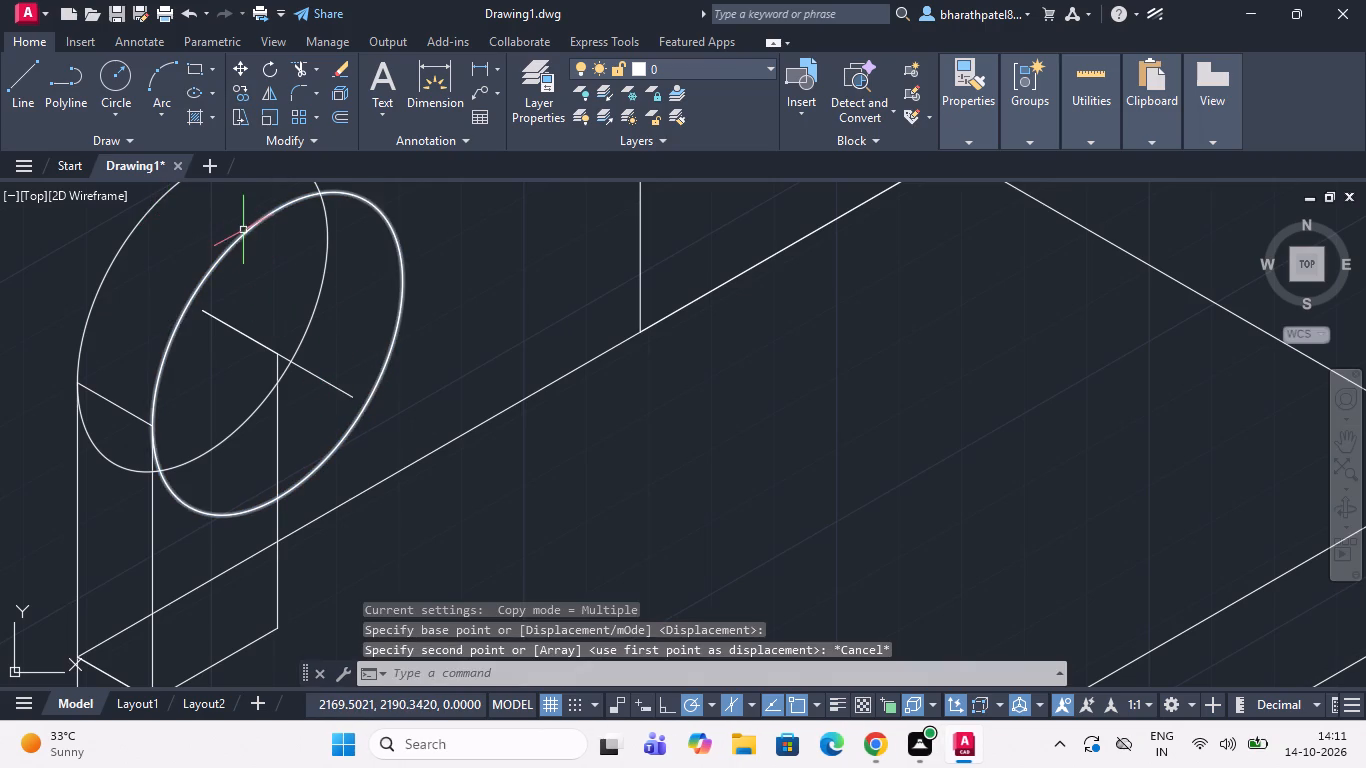
# Copy the original 40-diameter isocircle from its centre to the lower end of the 24-unit line.
pyautogui.click(247, 231)
pyautogui.click(246, 95)
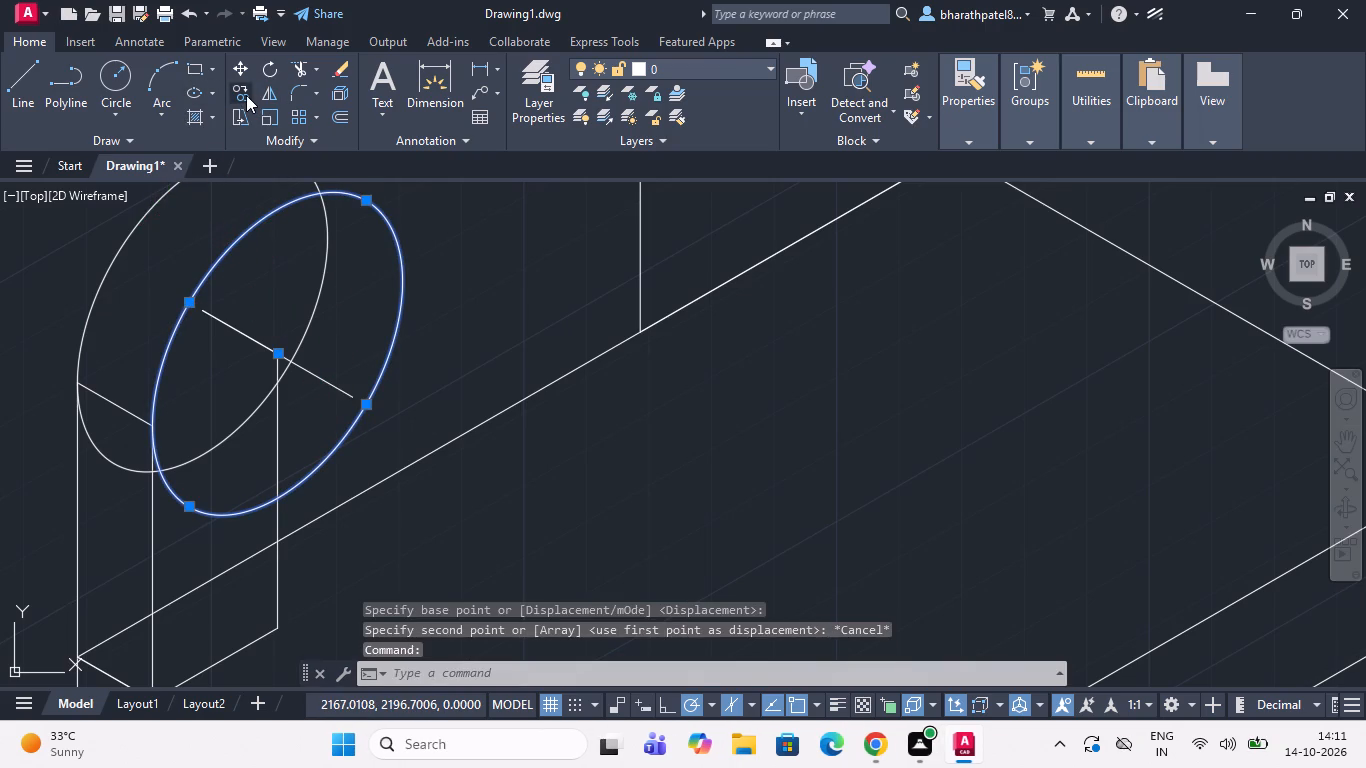
pyautogui.click(272, 354)
pyautogui.scroll(-1, 340, 403)
pyautogui.scroll(3, 341, 405)
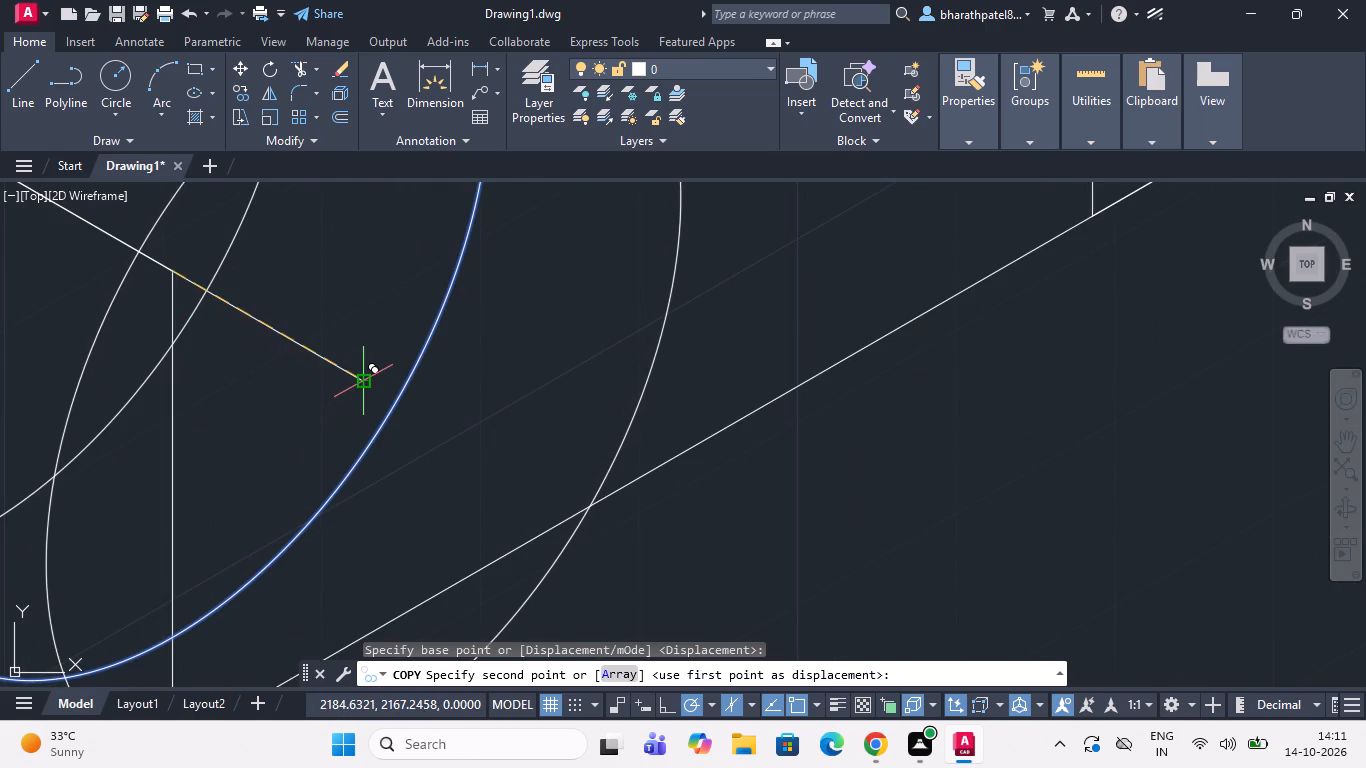
pyautogui.click(360, 379)
pyautogui.scroll(-4, 360, 379)
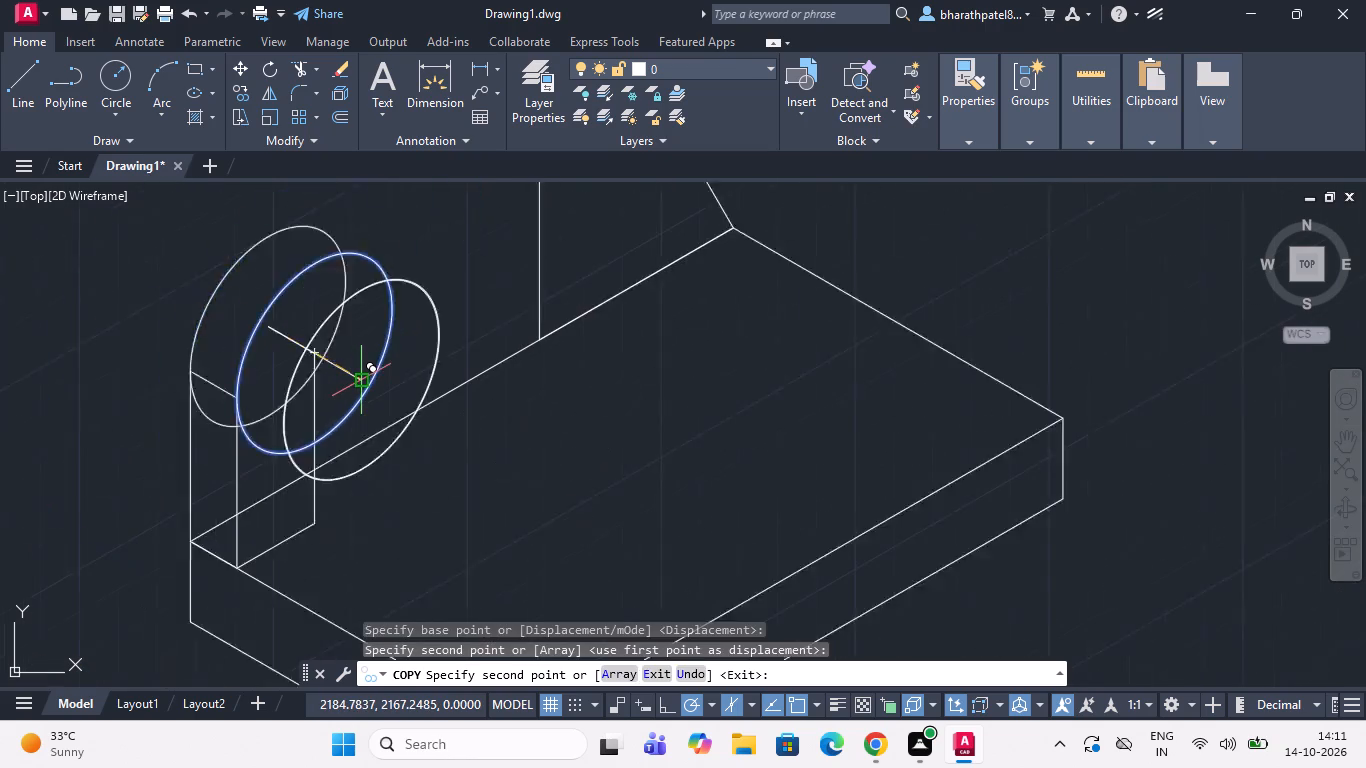
pyautogui.press('Escape')
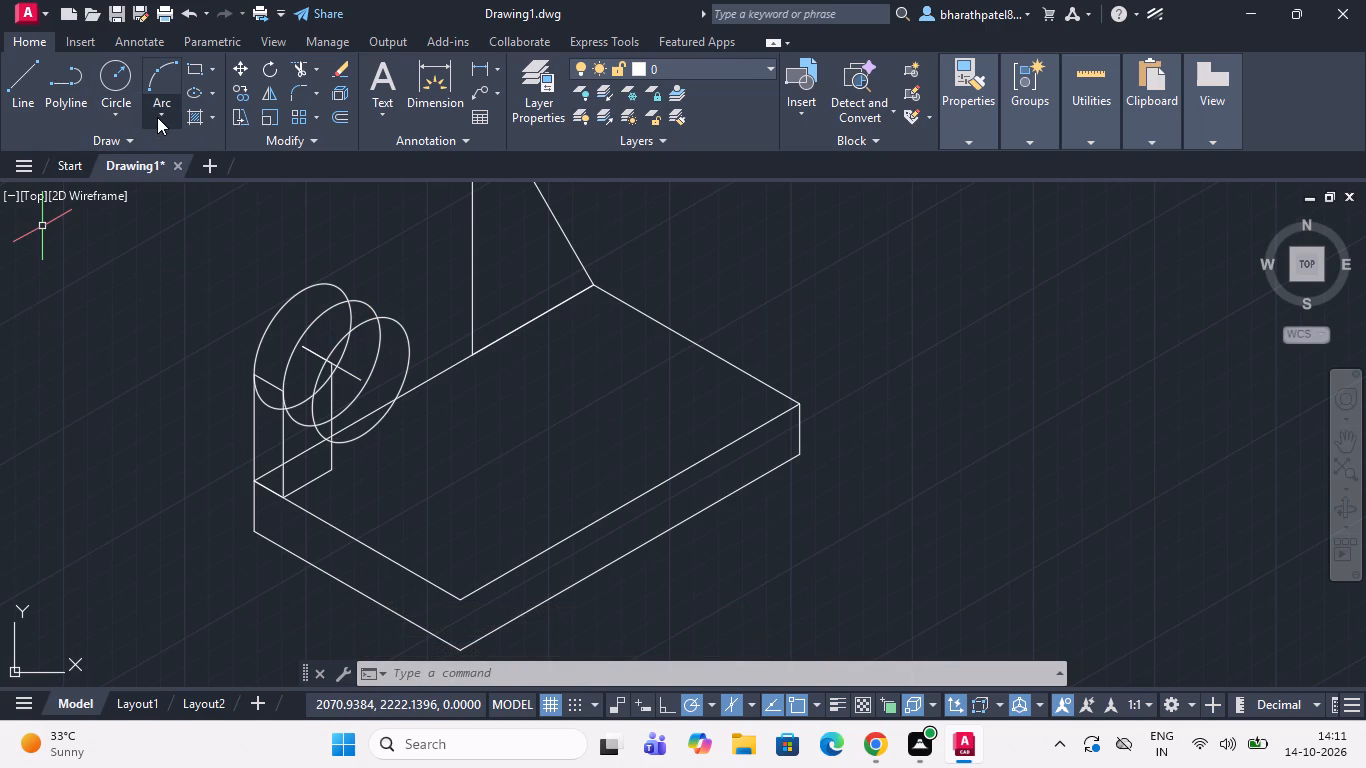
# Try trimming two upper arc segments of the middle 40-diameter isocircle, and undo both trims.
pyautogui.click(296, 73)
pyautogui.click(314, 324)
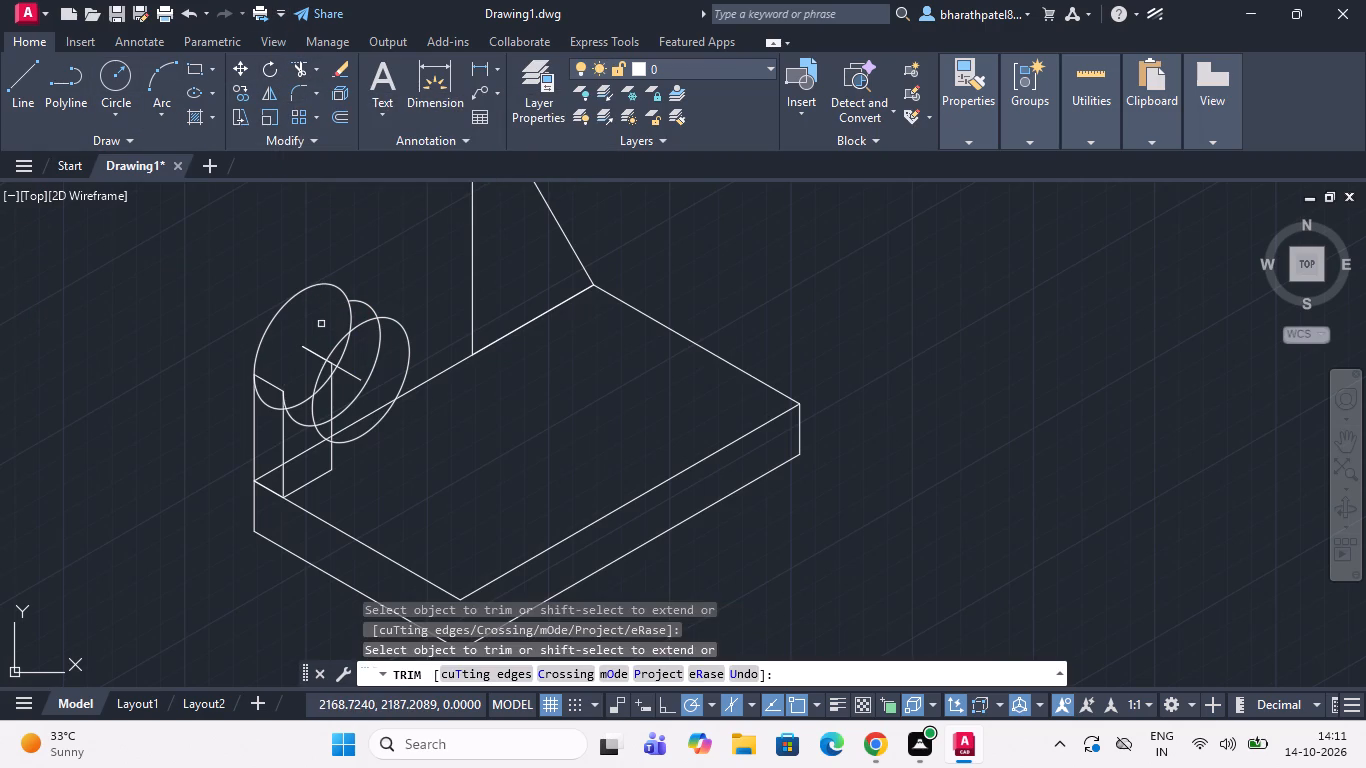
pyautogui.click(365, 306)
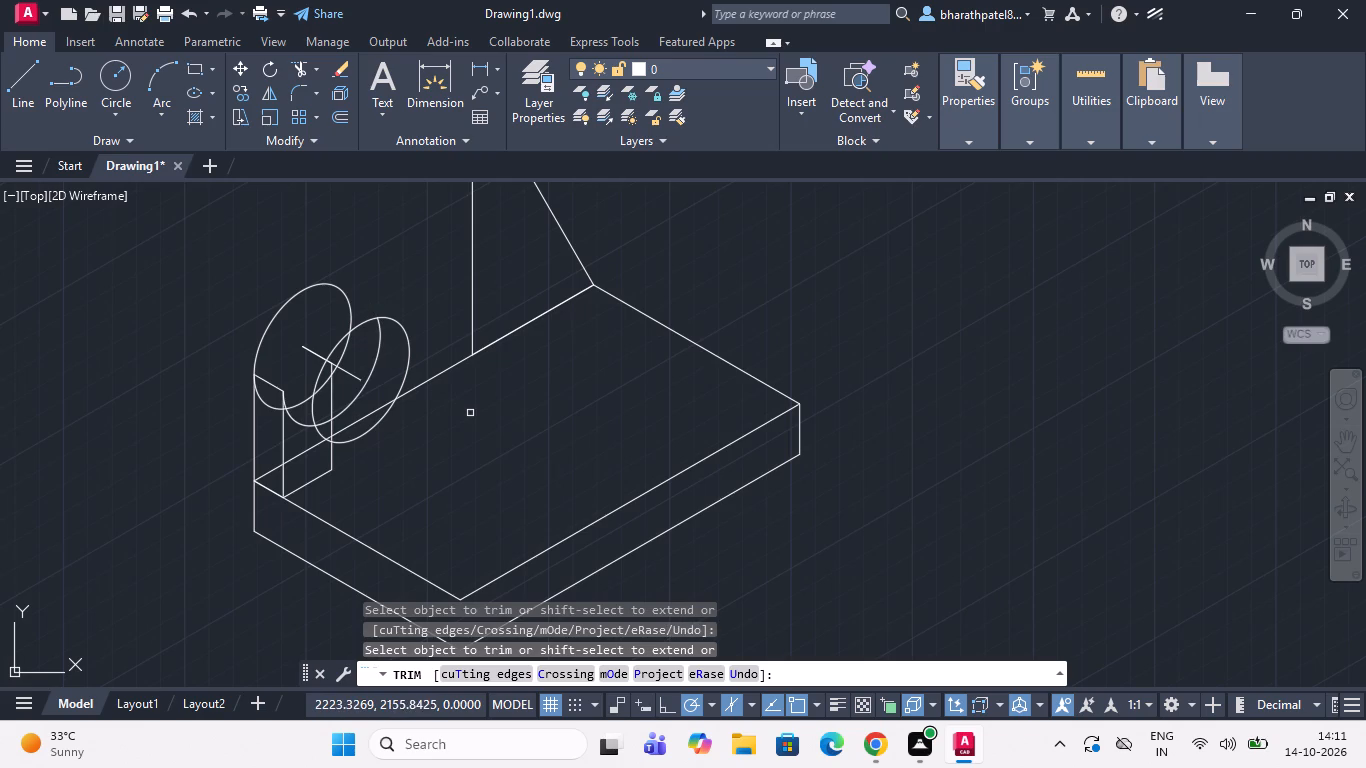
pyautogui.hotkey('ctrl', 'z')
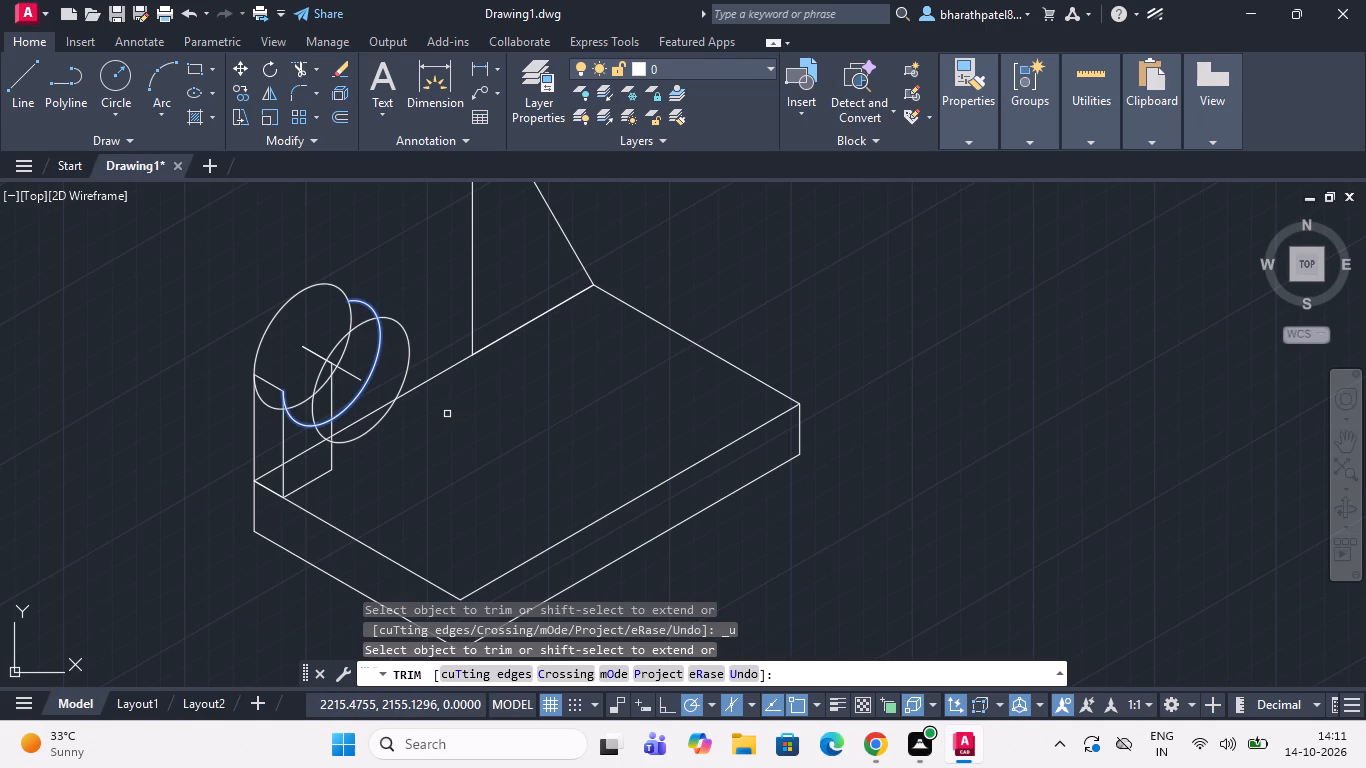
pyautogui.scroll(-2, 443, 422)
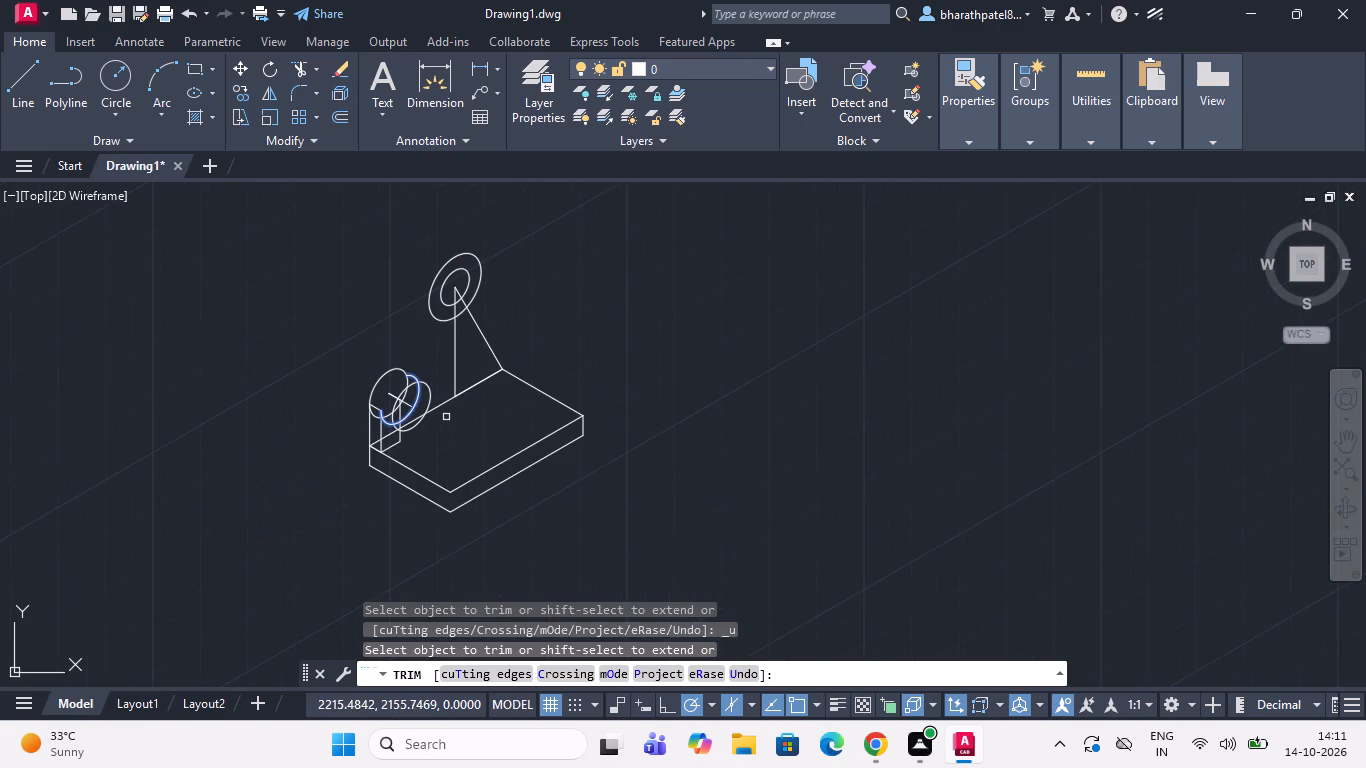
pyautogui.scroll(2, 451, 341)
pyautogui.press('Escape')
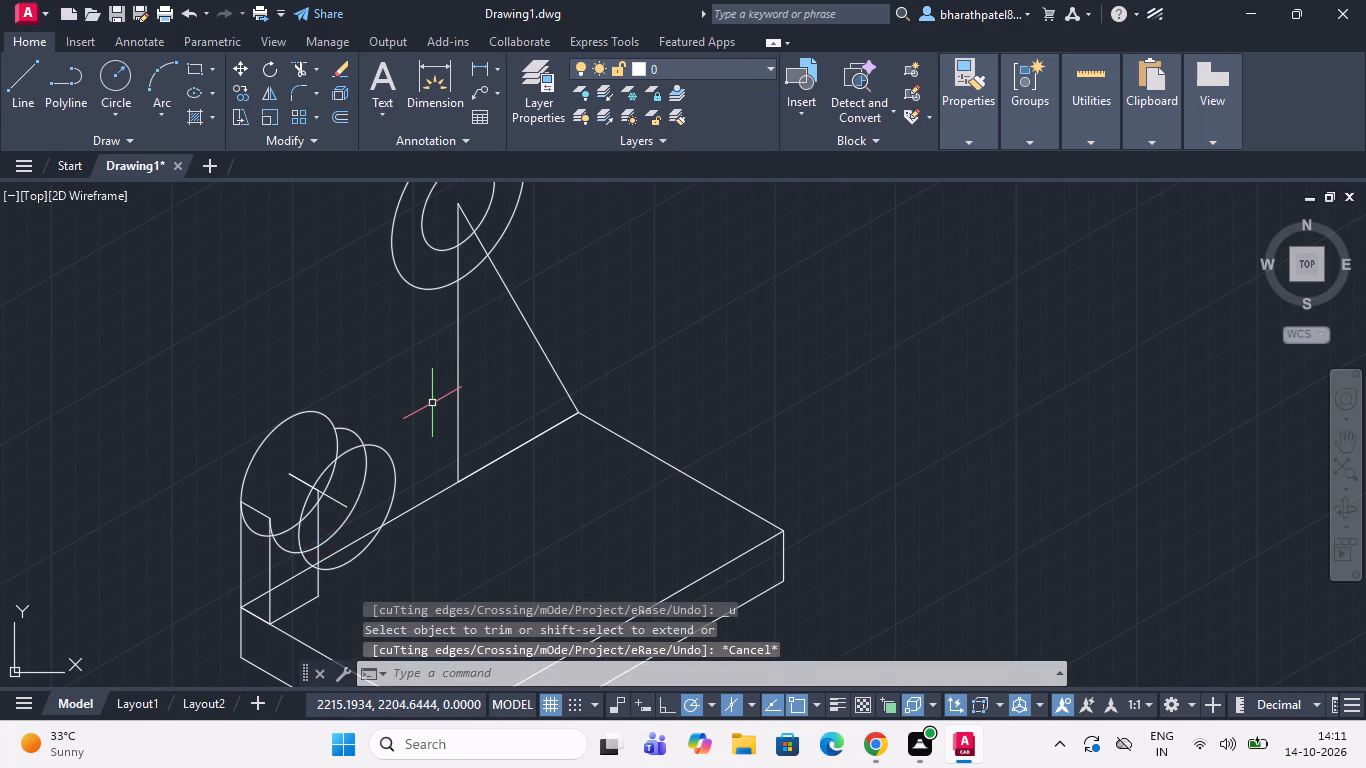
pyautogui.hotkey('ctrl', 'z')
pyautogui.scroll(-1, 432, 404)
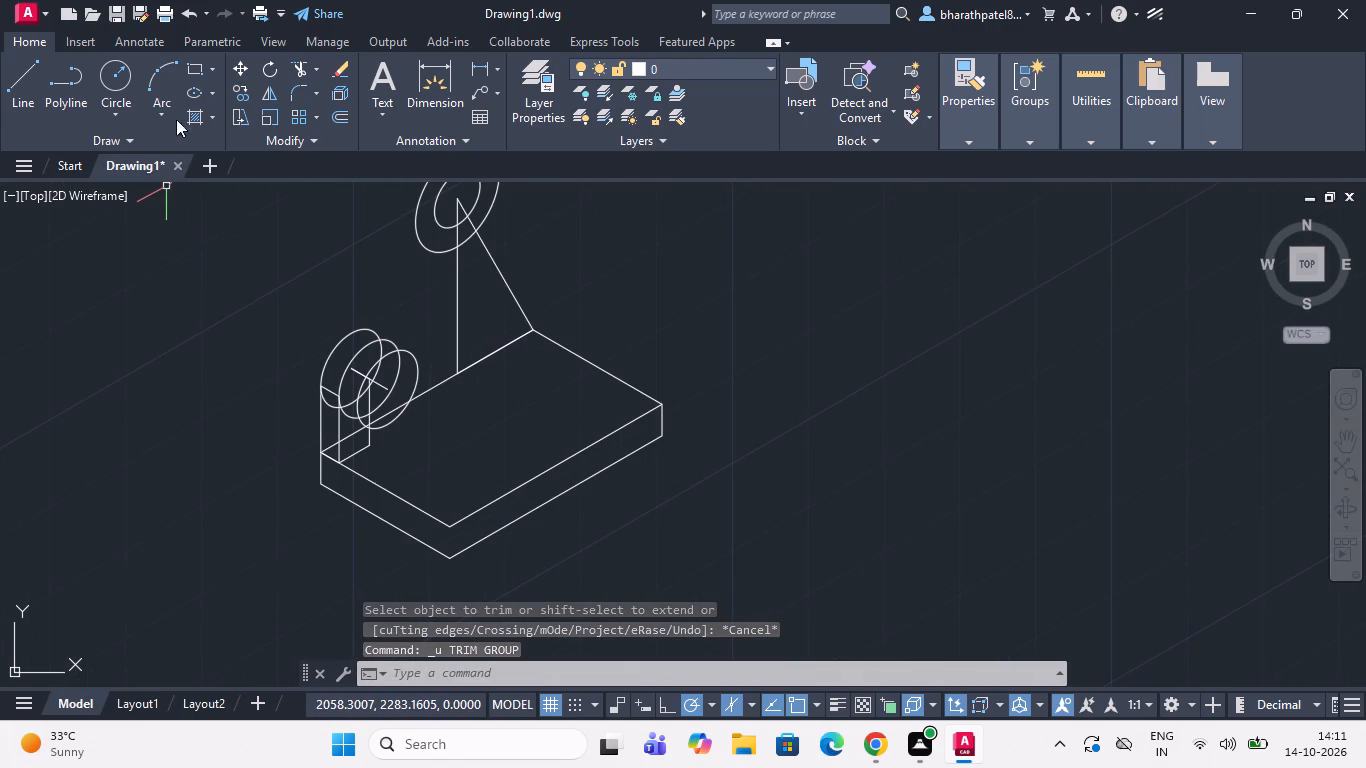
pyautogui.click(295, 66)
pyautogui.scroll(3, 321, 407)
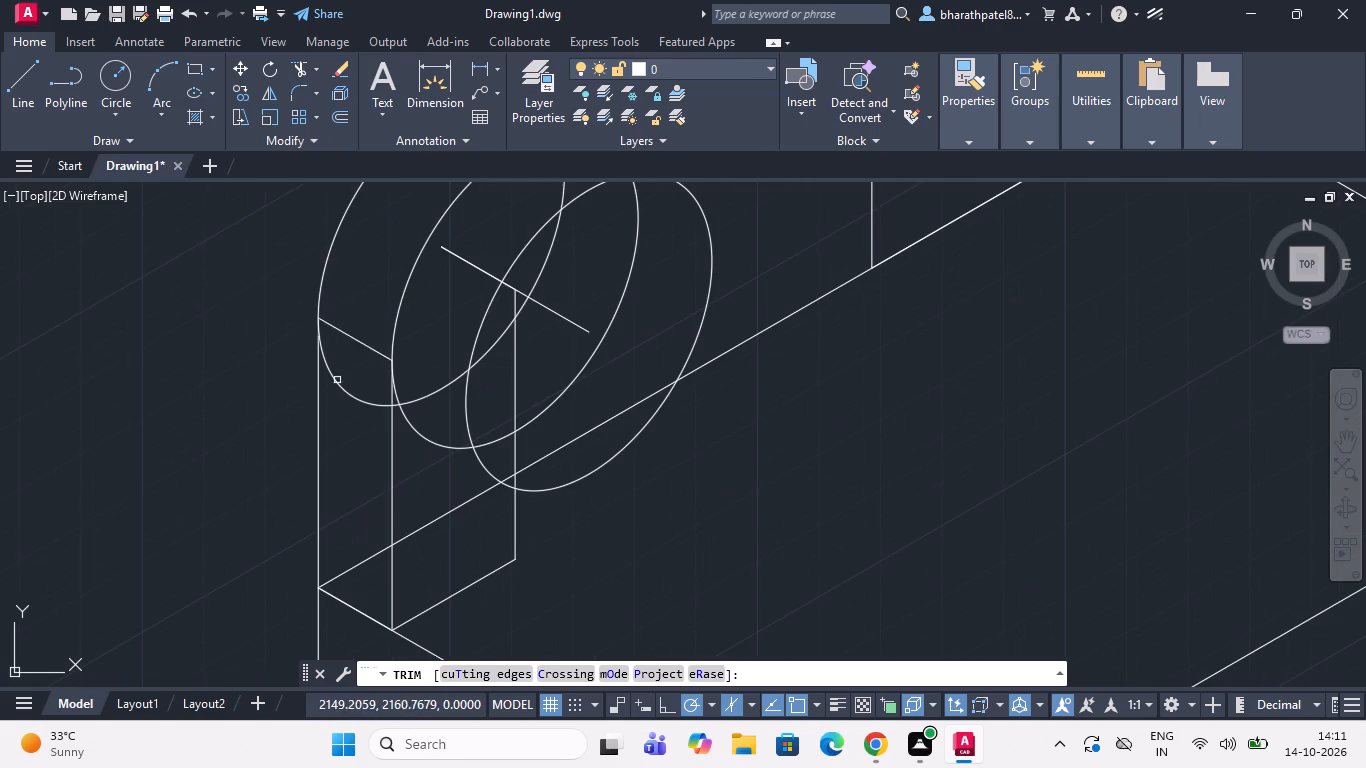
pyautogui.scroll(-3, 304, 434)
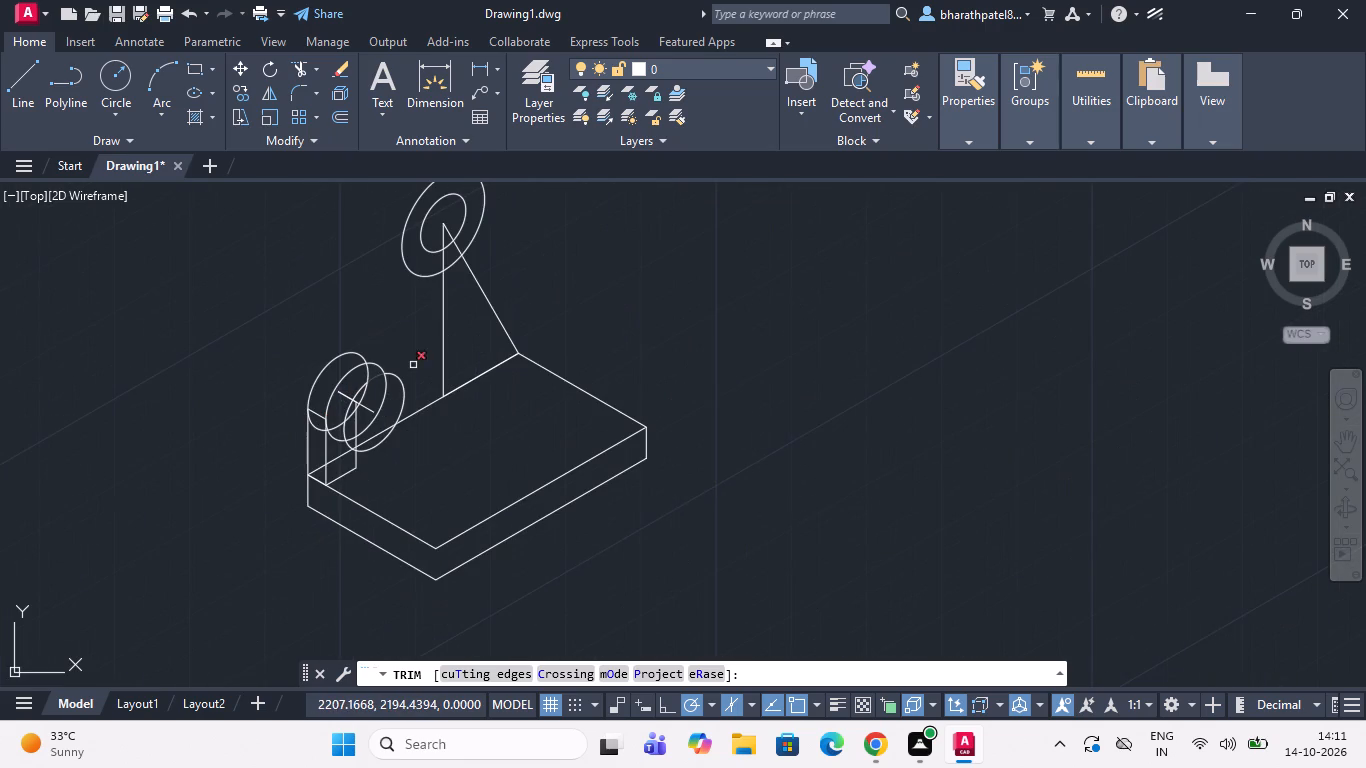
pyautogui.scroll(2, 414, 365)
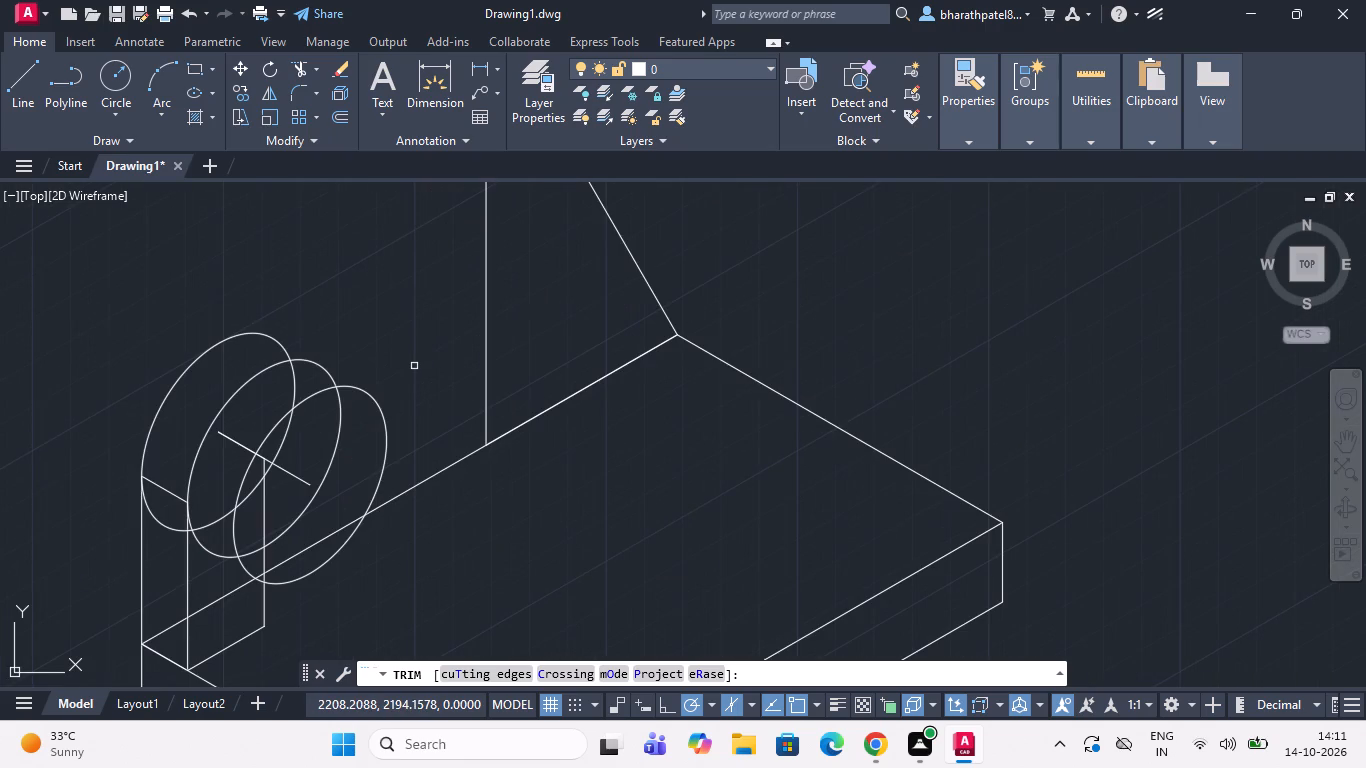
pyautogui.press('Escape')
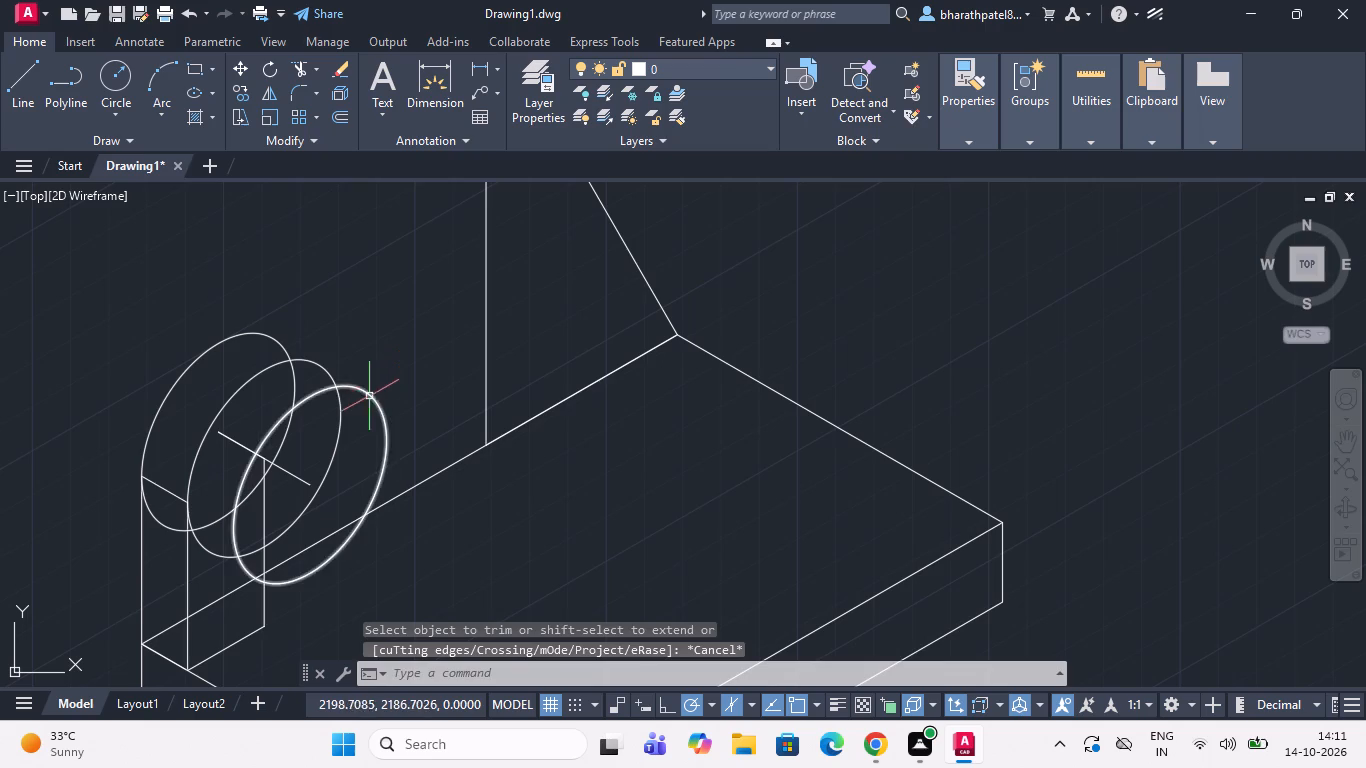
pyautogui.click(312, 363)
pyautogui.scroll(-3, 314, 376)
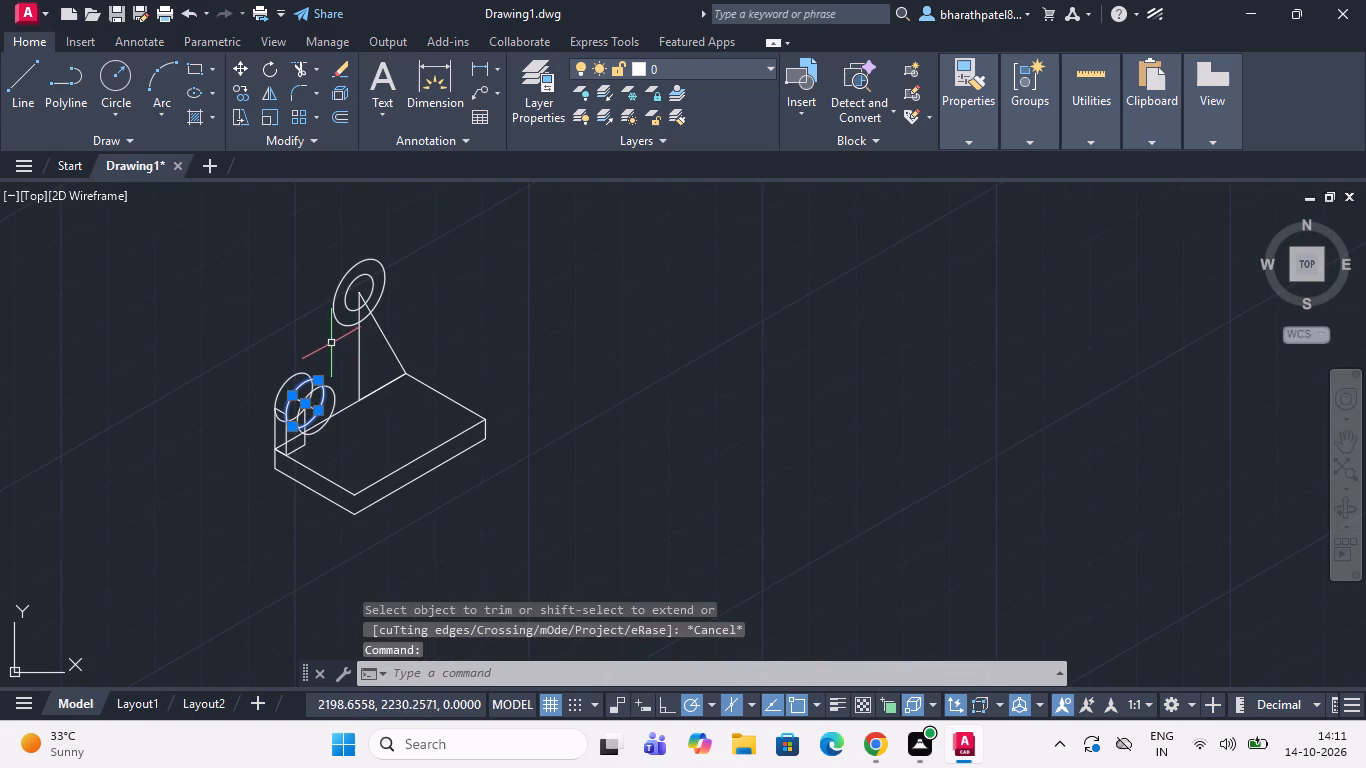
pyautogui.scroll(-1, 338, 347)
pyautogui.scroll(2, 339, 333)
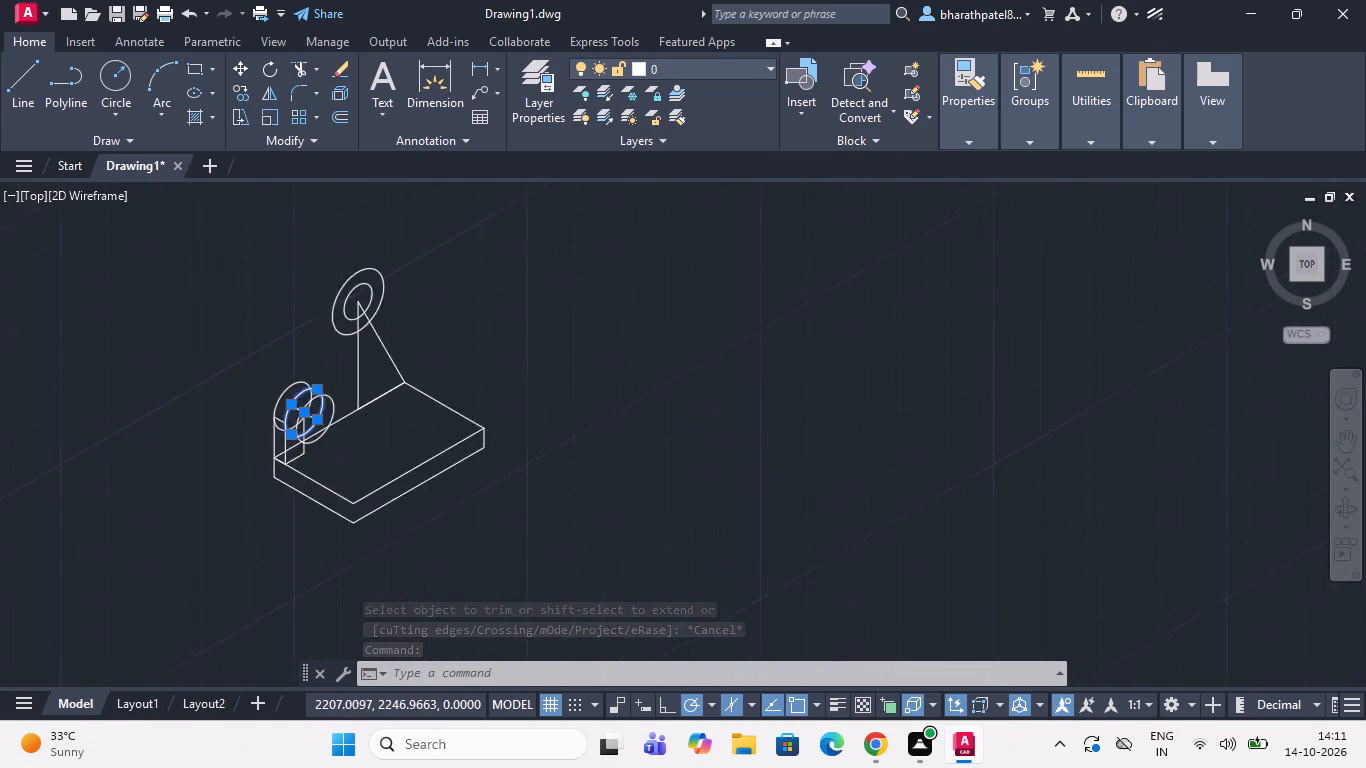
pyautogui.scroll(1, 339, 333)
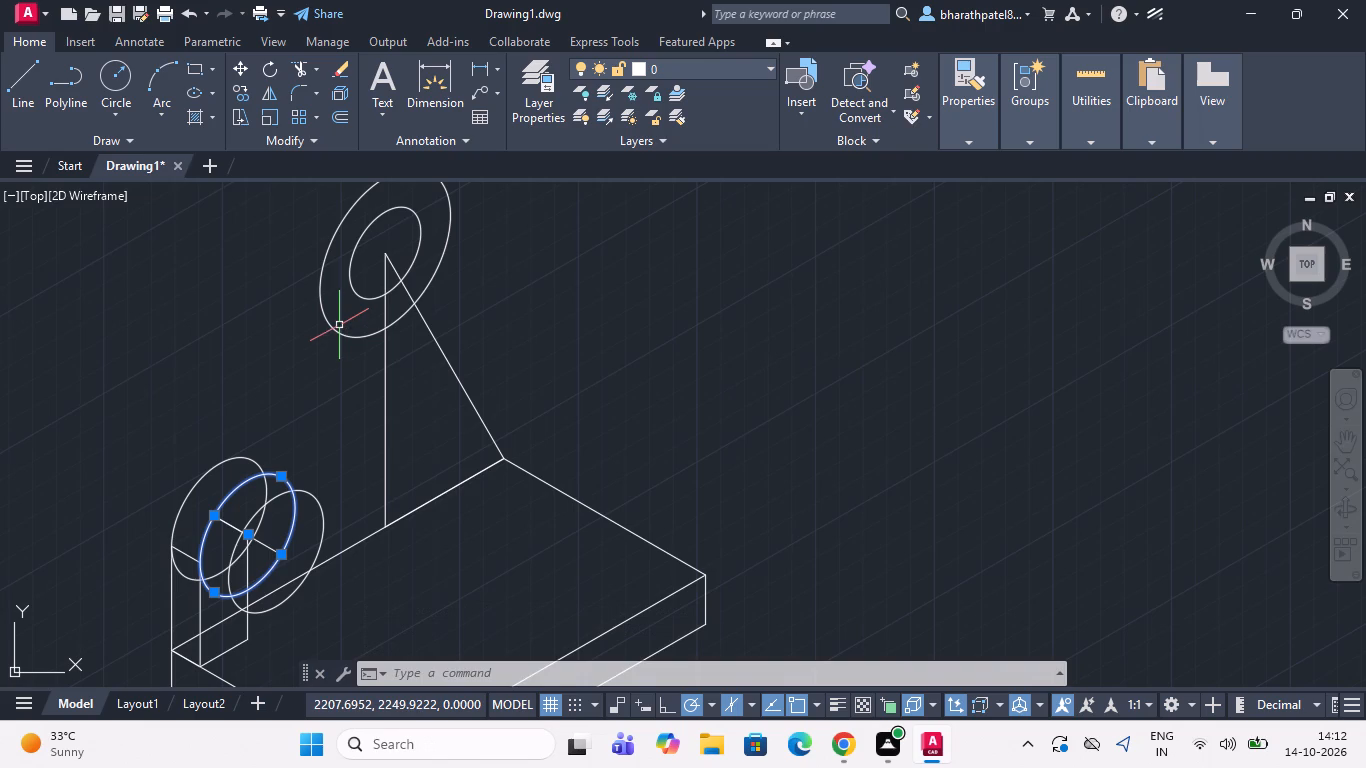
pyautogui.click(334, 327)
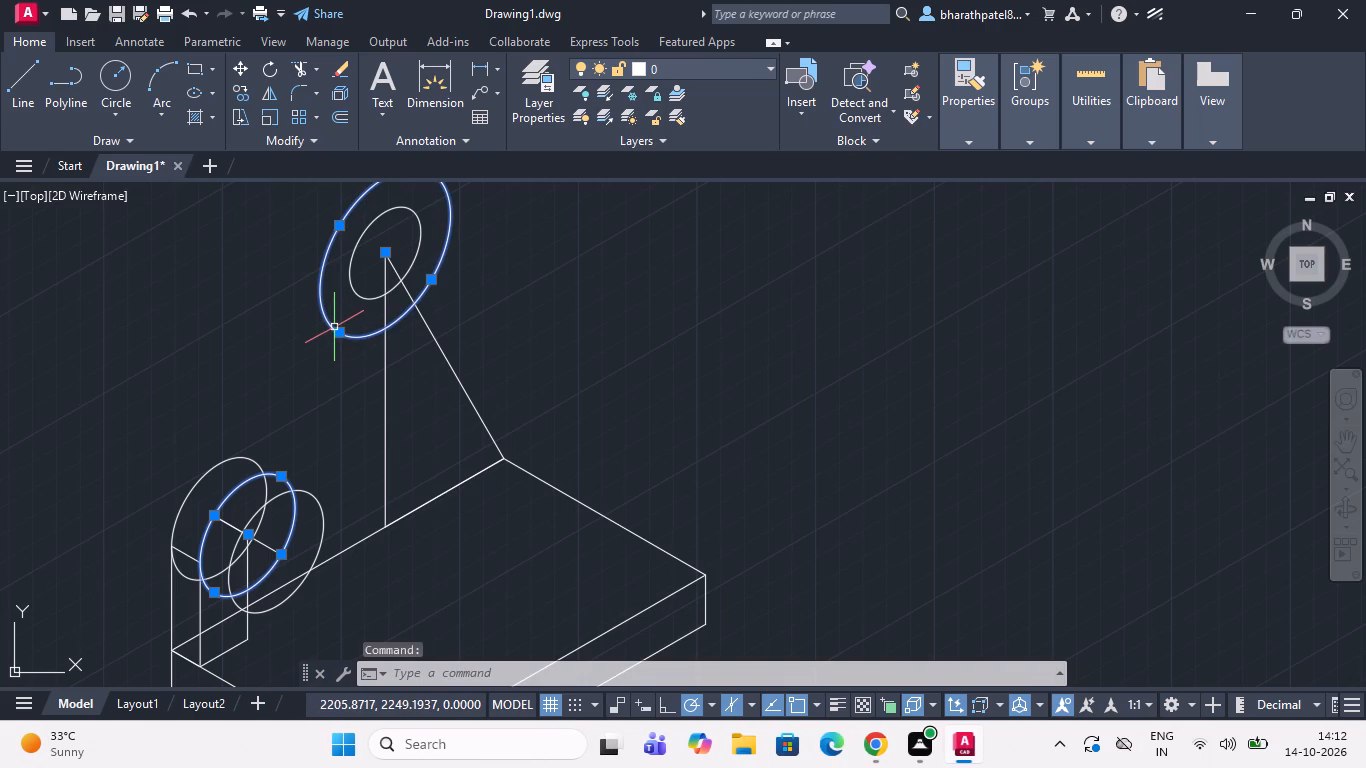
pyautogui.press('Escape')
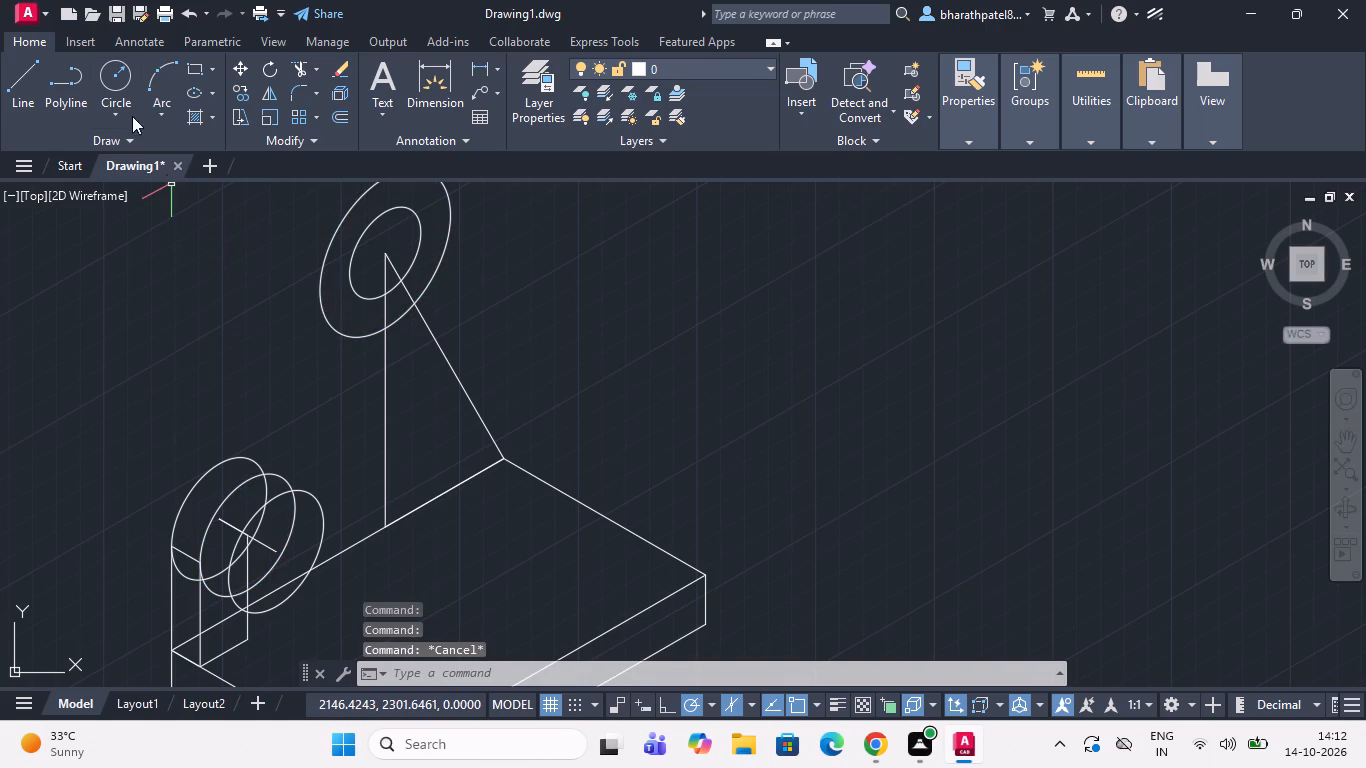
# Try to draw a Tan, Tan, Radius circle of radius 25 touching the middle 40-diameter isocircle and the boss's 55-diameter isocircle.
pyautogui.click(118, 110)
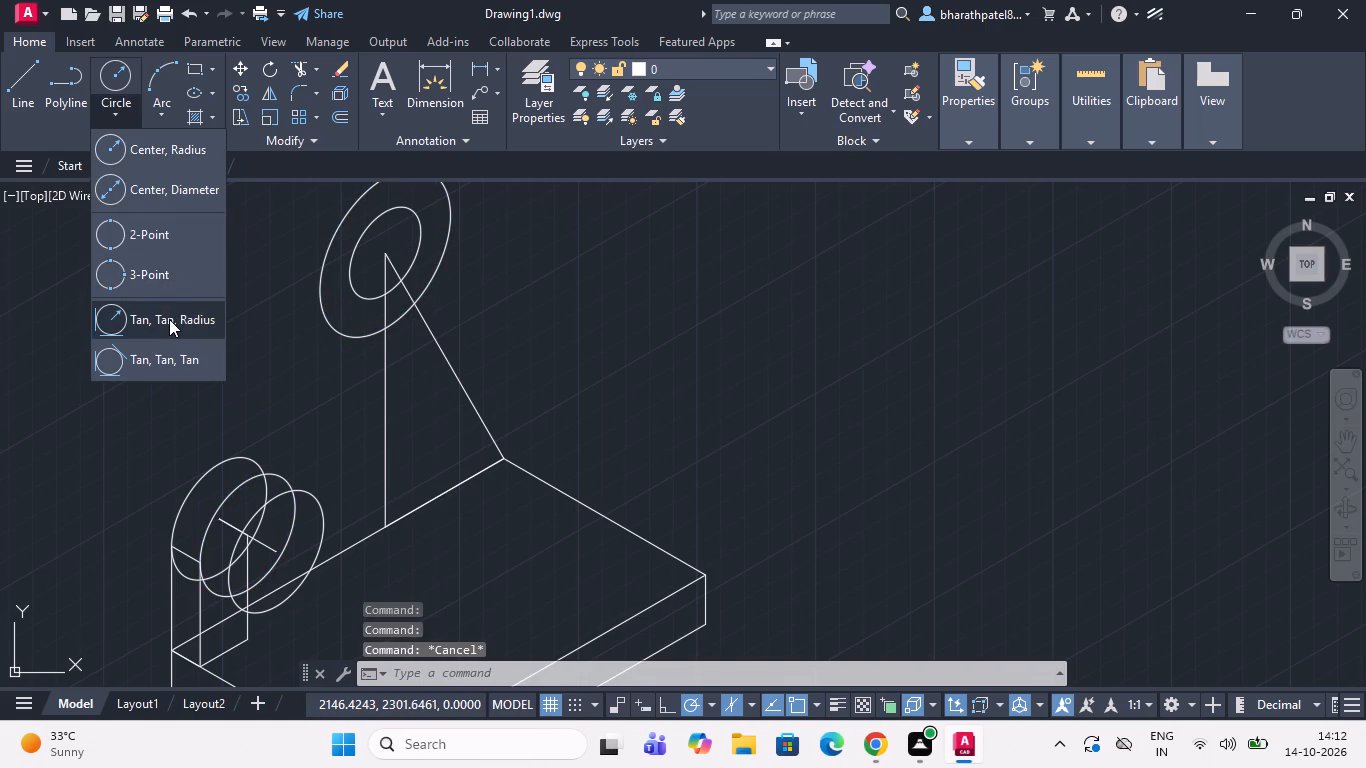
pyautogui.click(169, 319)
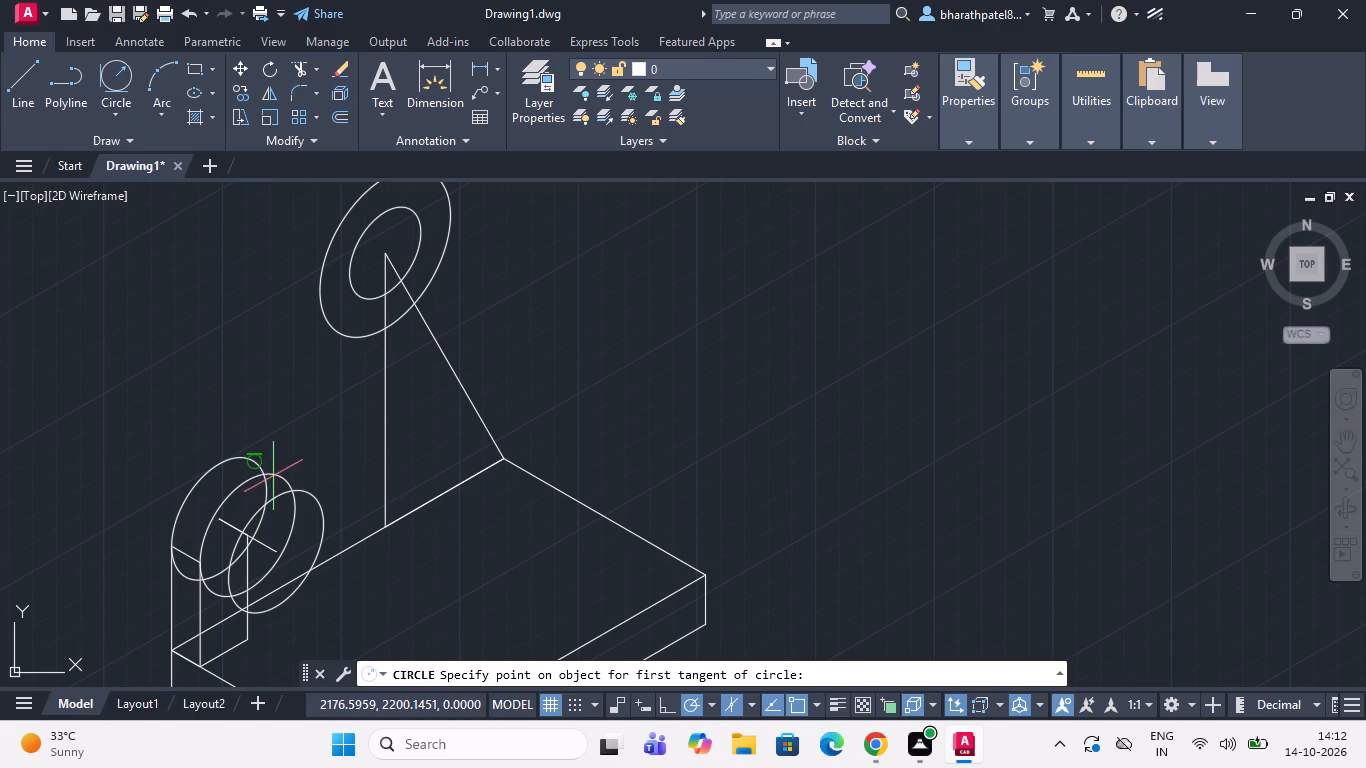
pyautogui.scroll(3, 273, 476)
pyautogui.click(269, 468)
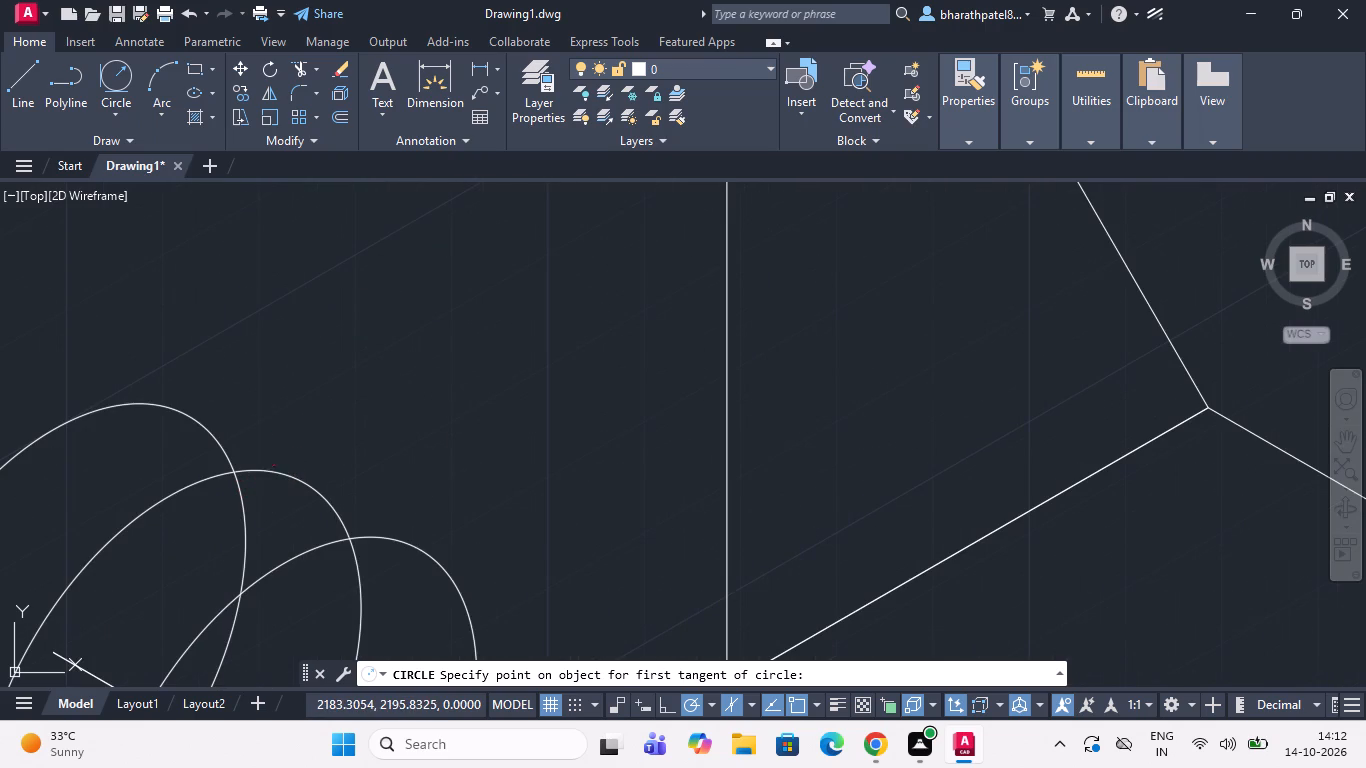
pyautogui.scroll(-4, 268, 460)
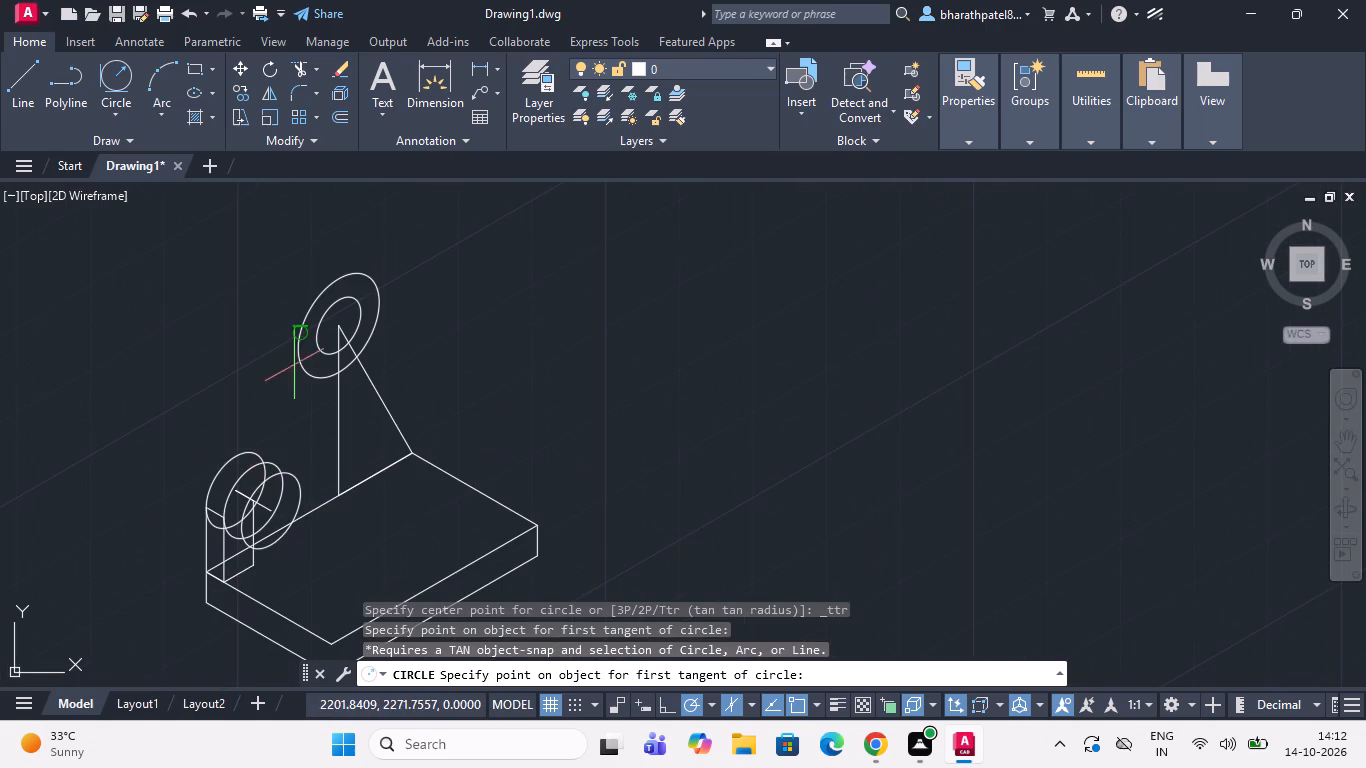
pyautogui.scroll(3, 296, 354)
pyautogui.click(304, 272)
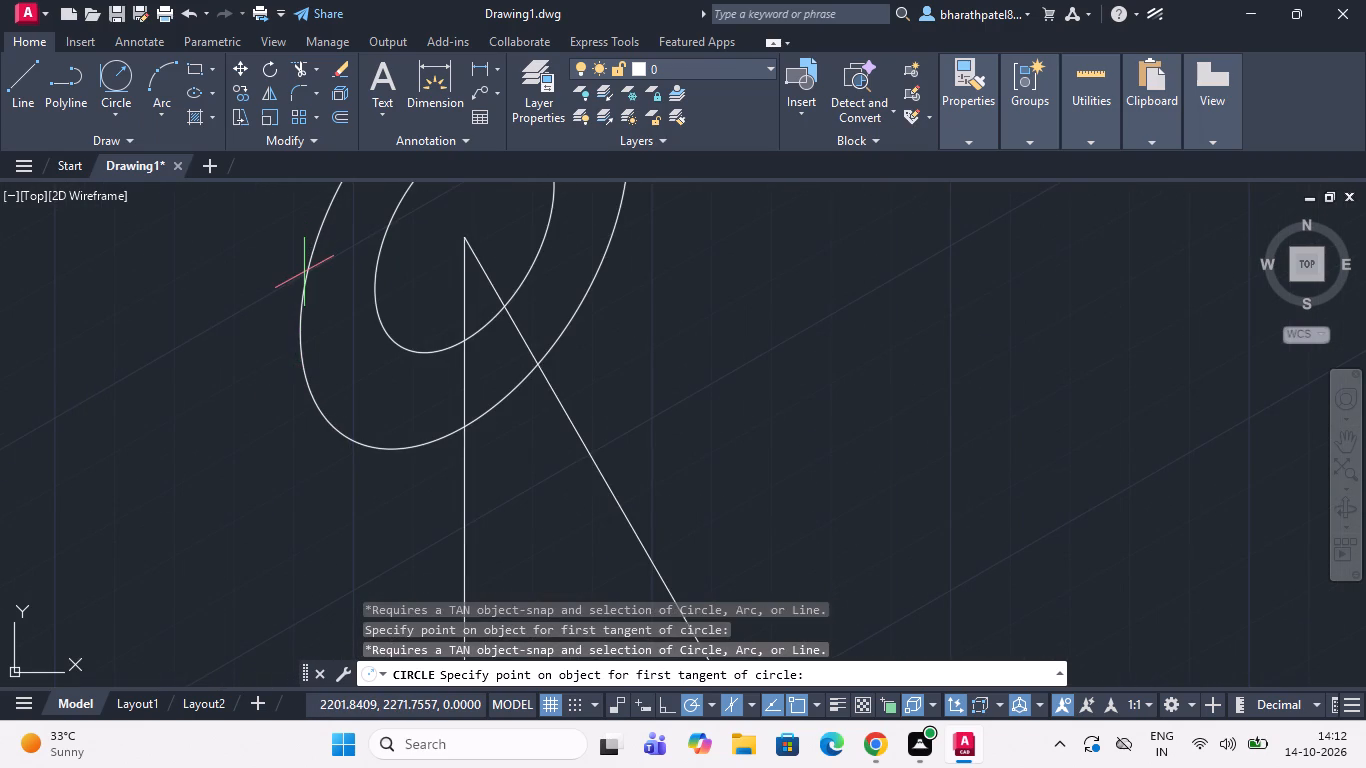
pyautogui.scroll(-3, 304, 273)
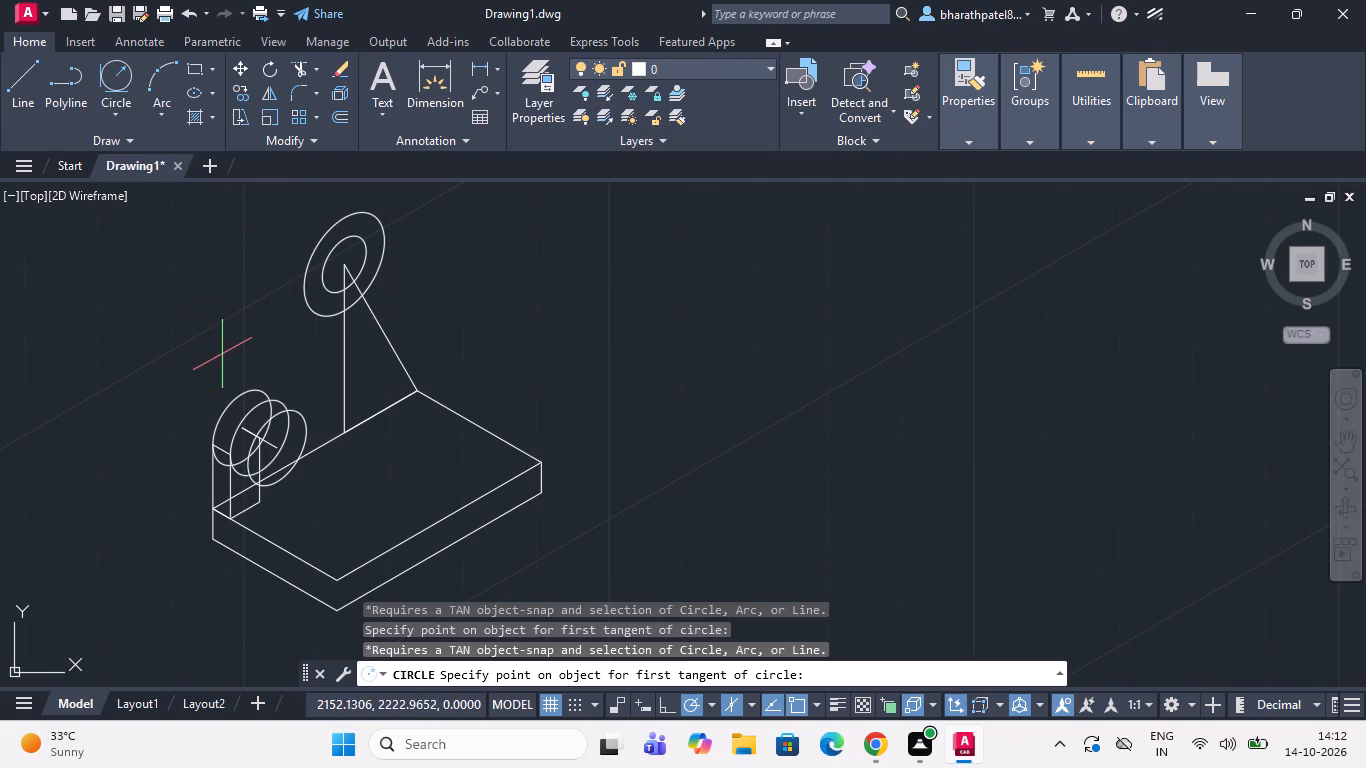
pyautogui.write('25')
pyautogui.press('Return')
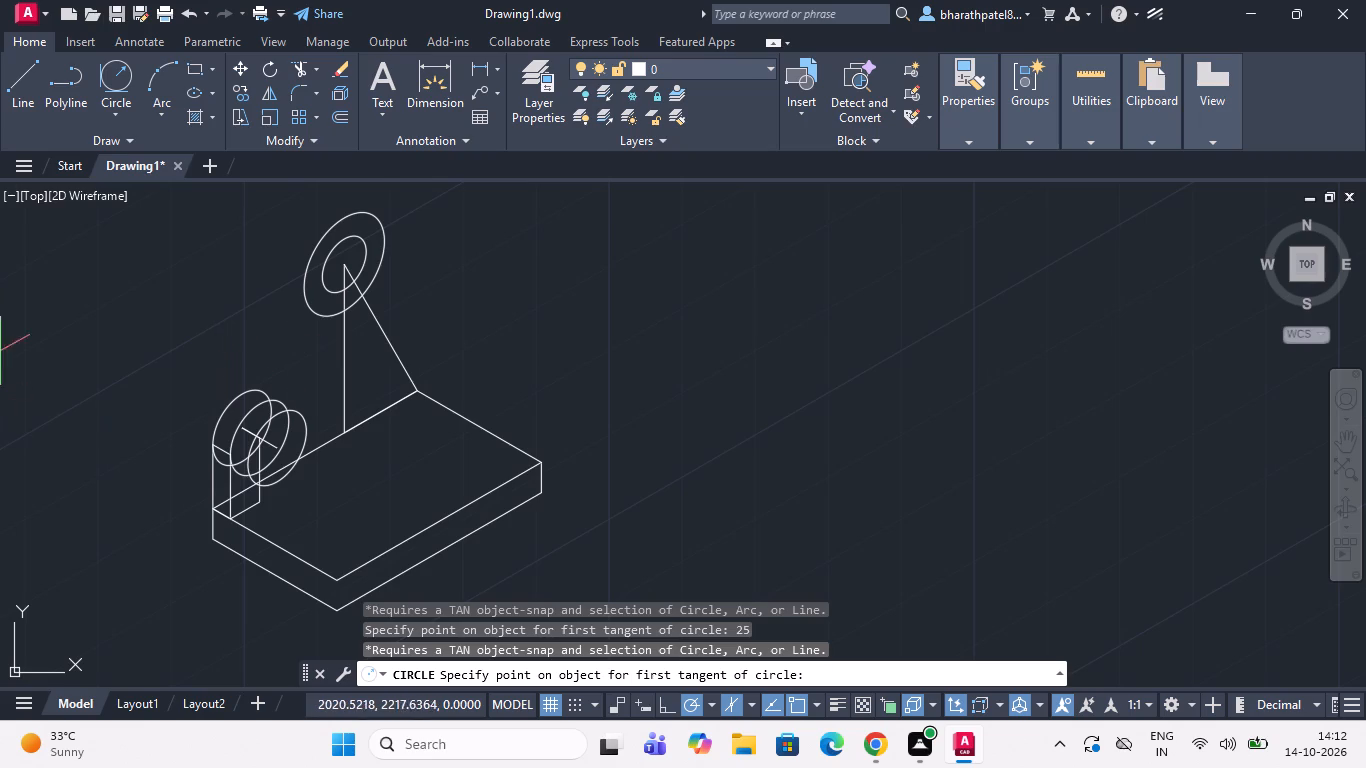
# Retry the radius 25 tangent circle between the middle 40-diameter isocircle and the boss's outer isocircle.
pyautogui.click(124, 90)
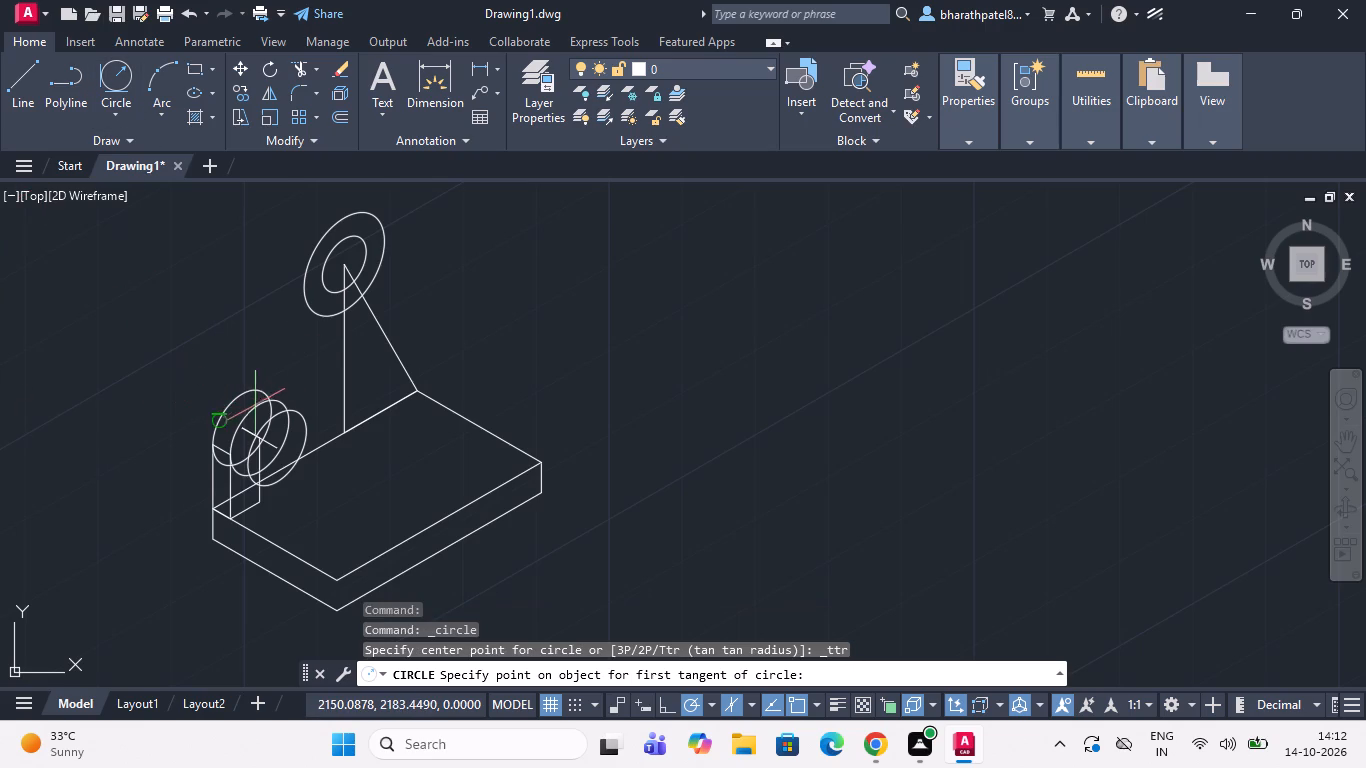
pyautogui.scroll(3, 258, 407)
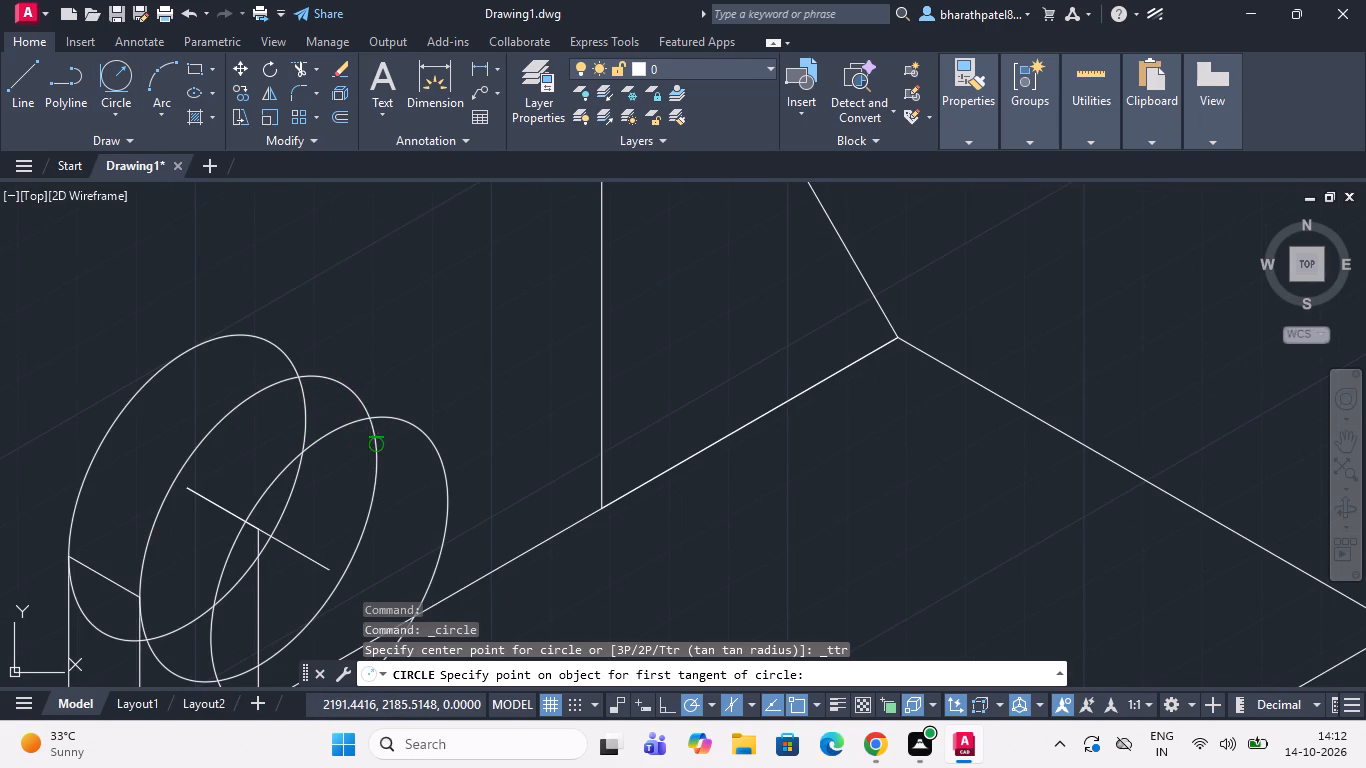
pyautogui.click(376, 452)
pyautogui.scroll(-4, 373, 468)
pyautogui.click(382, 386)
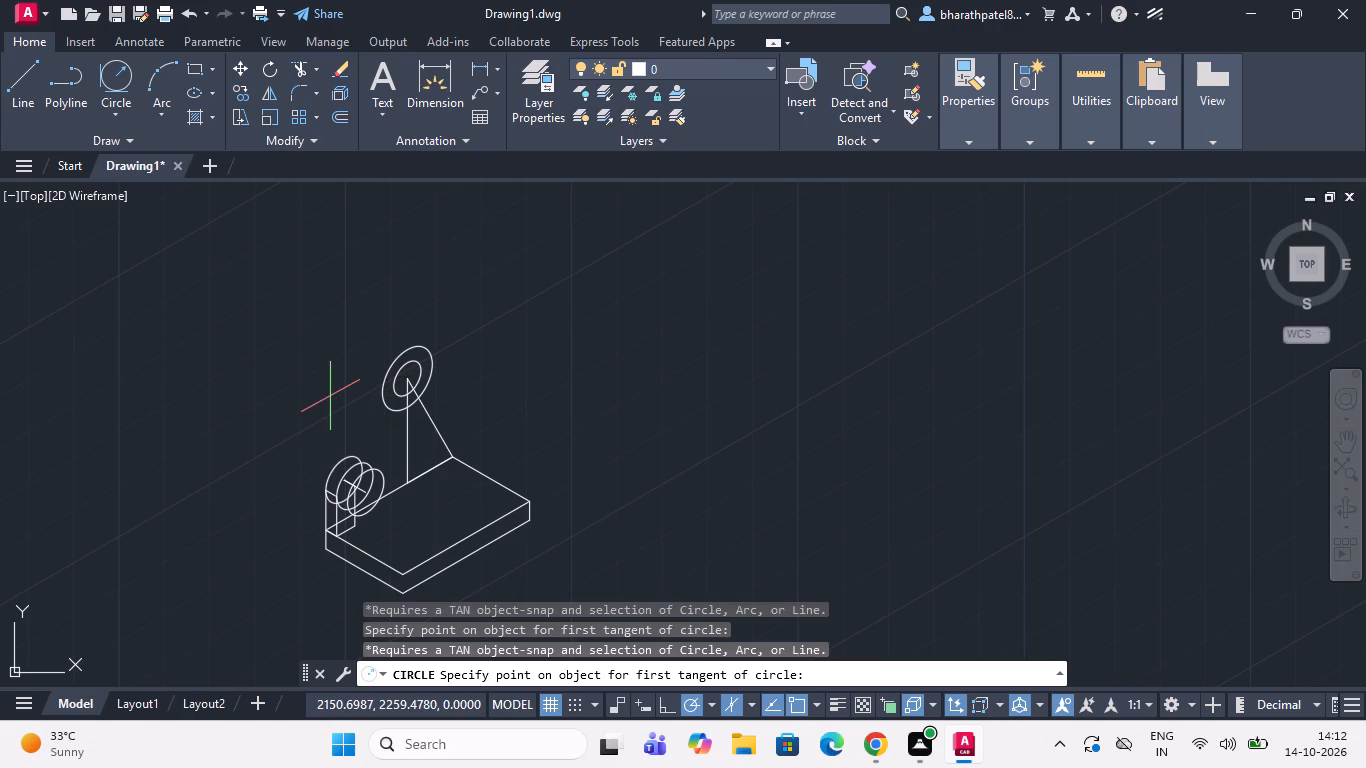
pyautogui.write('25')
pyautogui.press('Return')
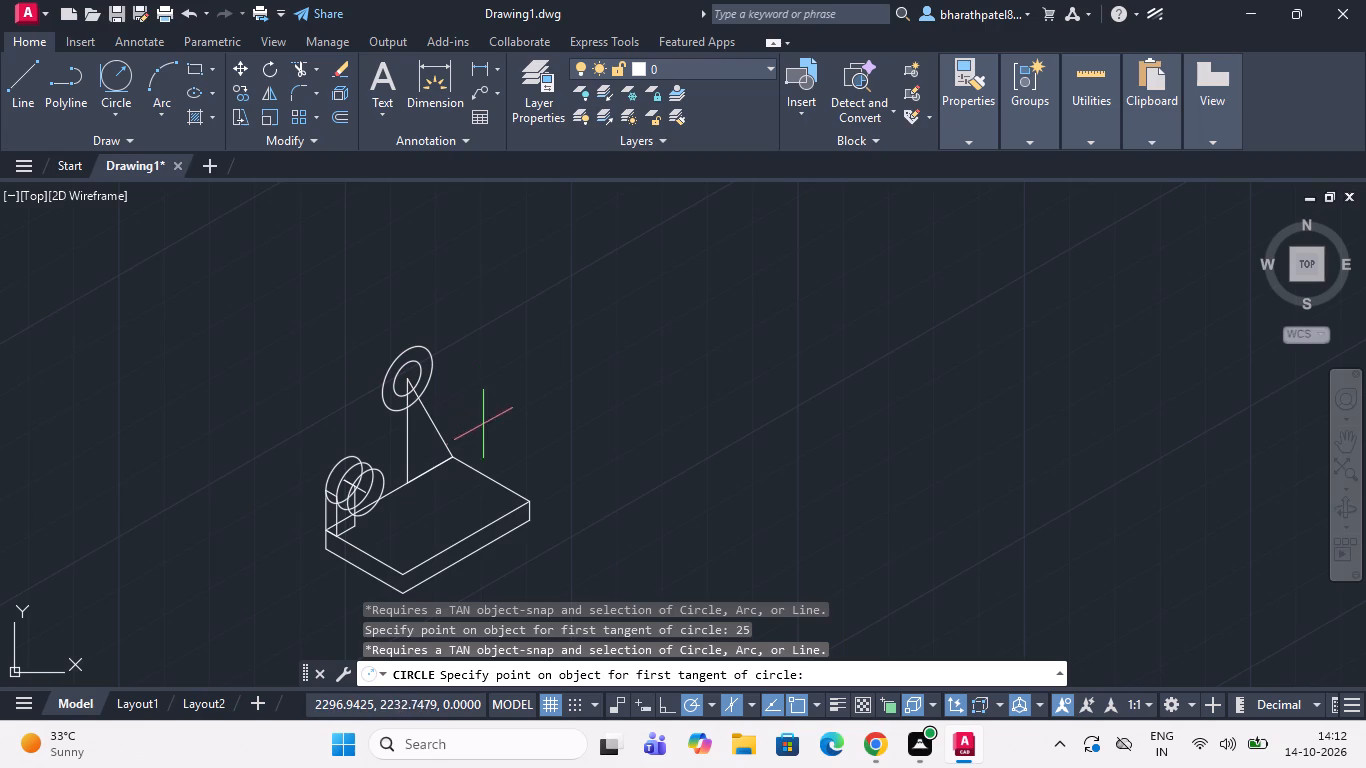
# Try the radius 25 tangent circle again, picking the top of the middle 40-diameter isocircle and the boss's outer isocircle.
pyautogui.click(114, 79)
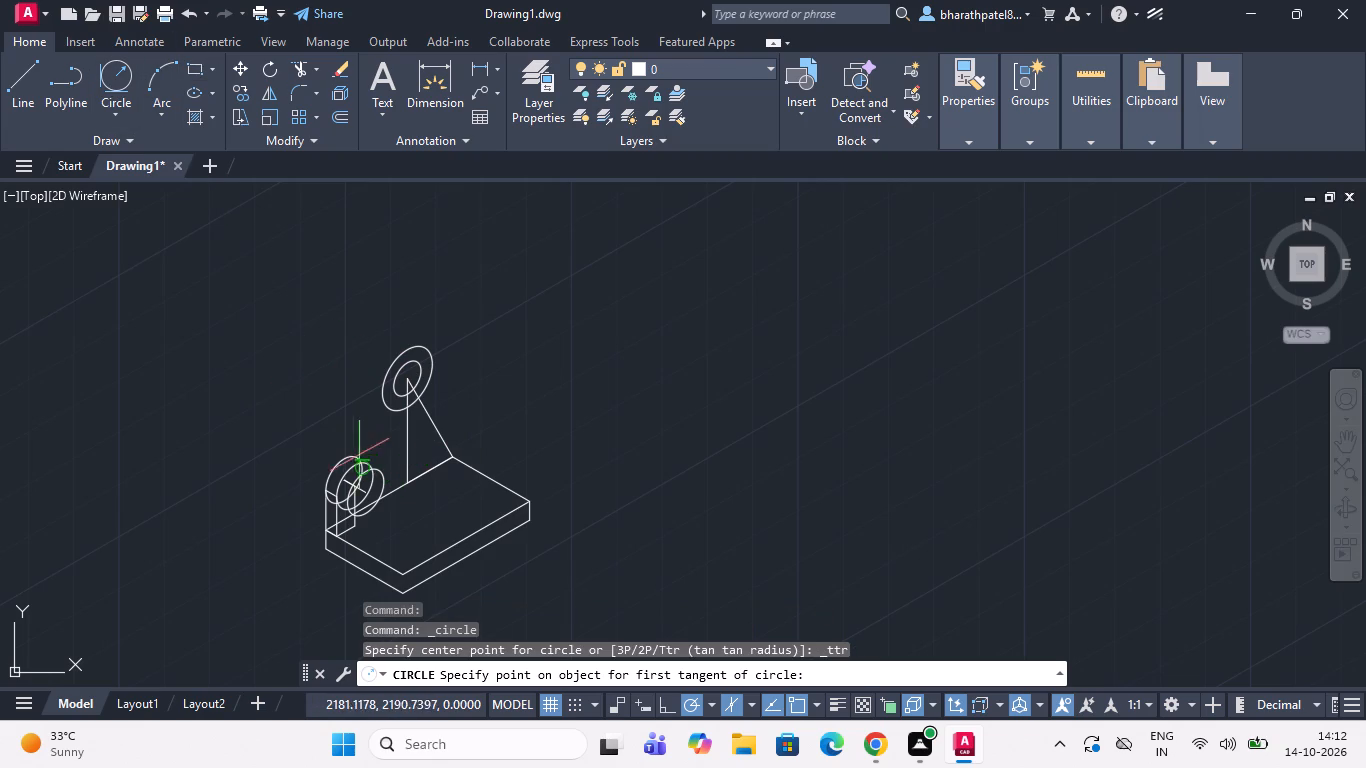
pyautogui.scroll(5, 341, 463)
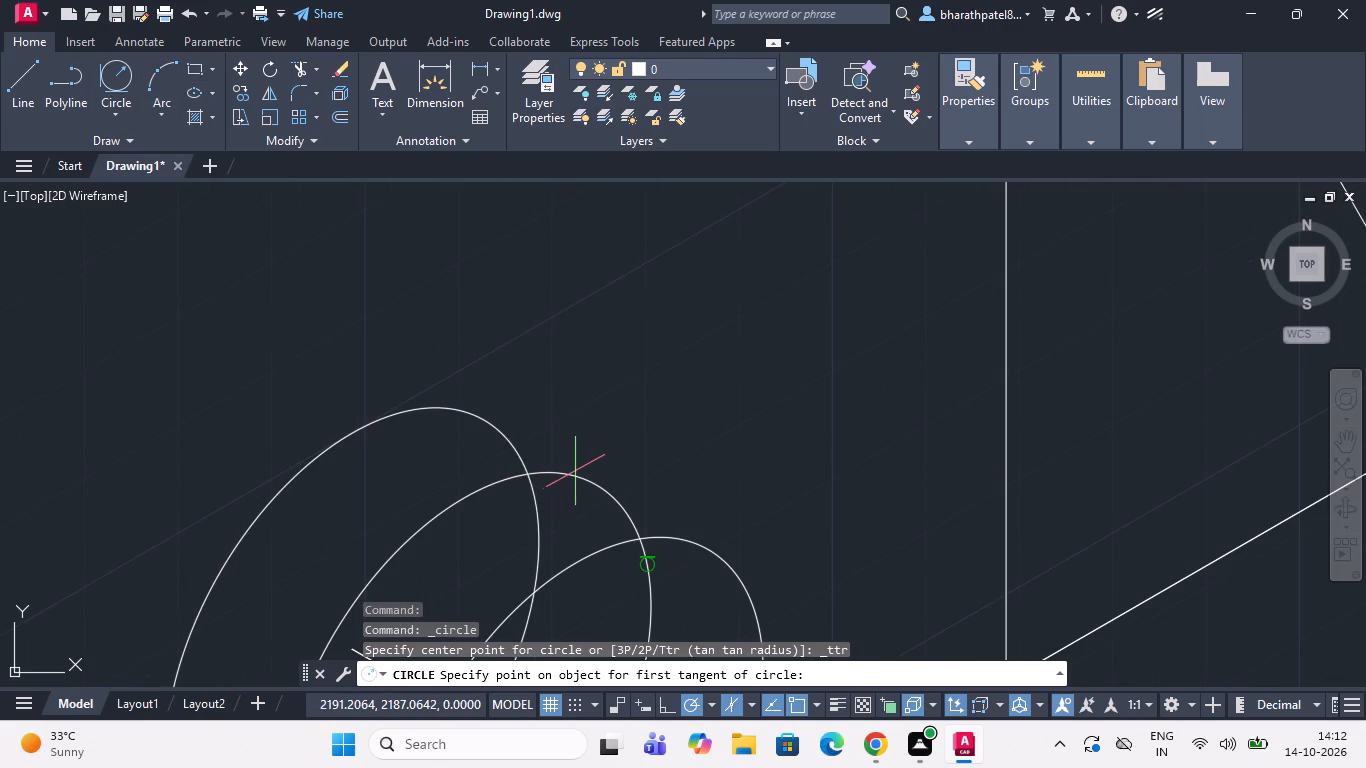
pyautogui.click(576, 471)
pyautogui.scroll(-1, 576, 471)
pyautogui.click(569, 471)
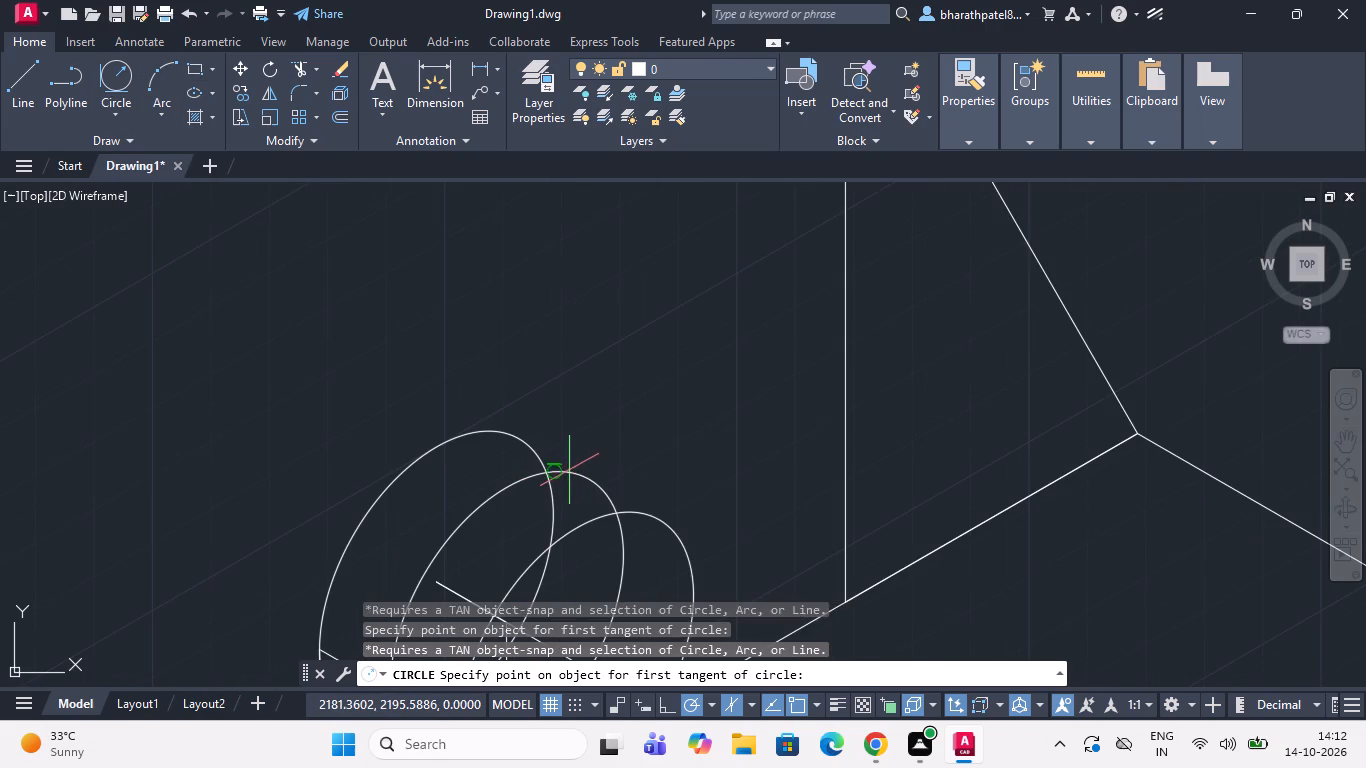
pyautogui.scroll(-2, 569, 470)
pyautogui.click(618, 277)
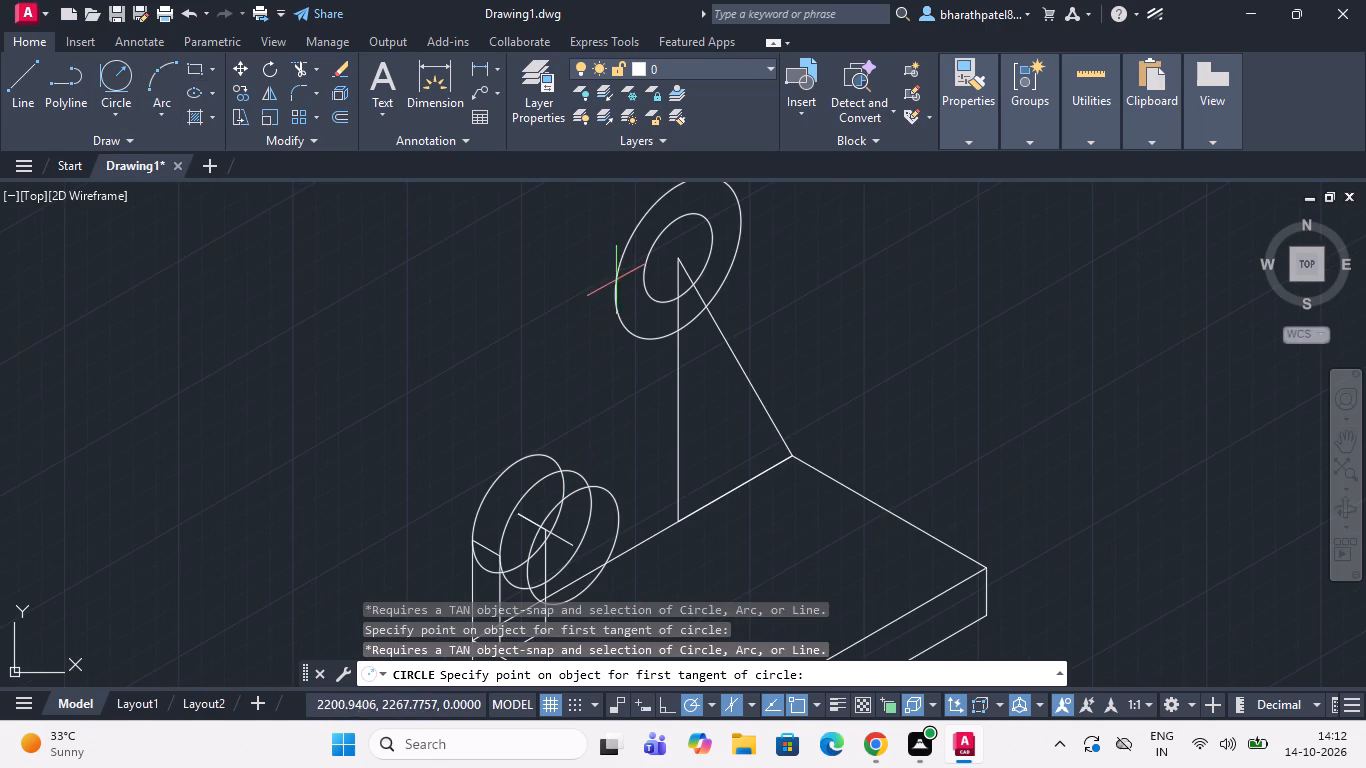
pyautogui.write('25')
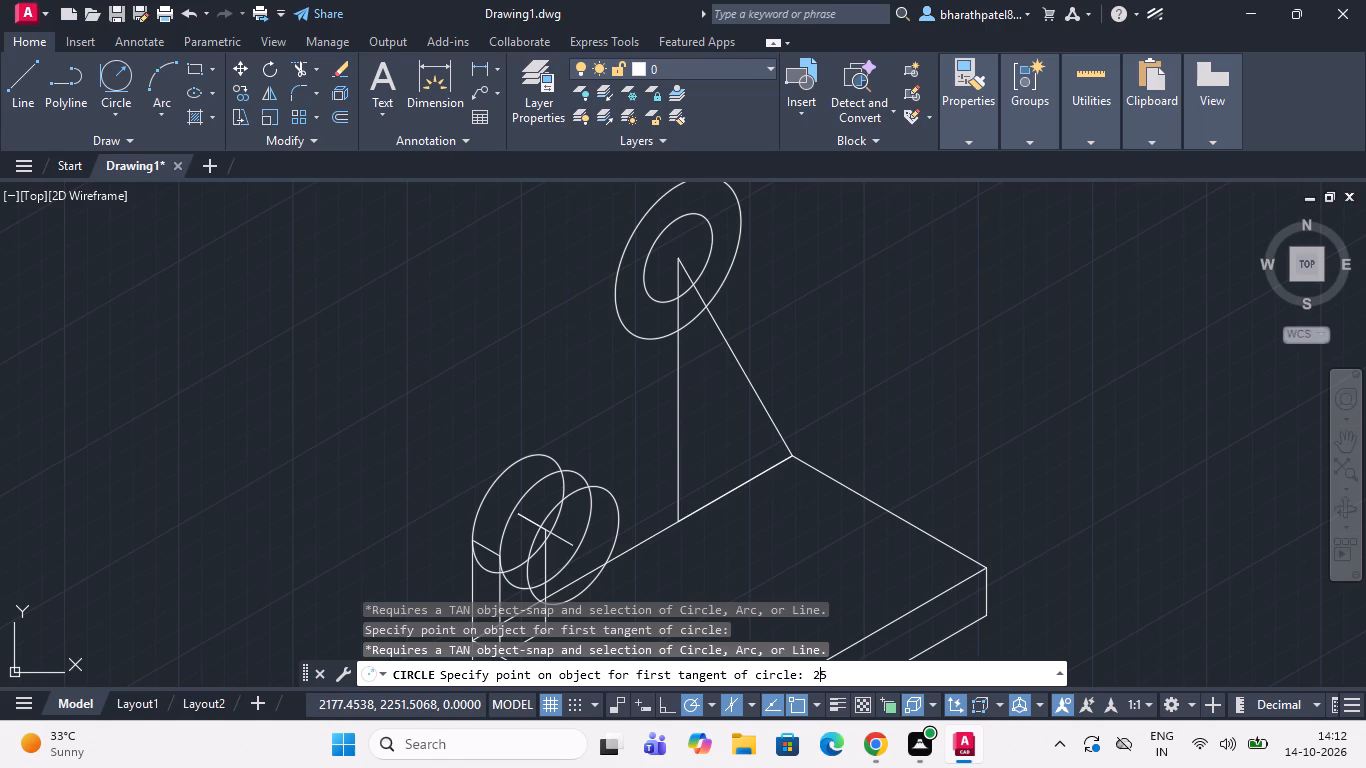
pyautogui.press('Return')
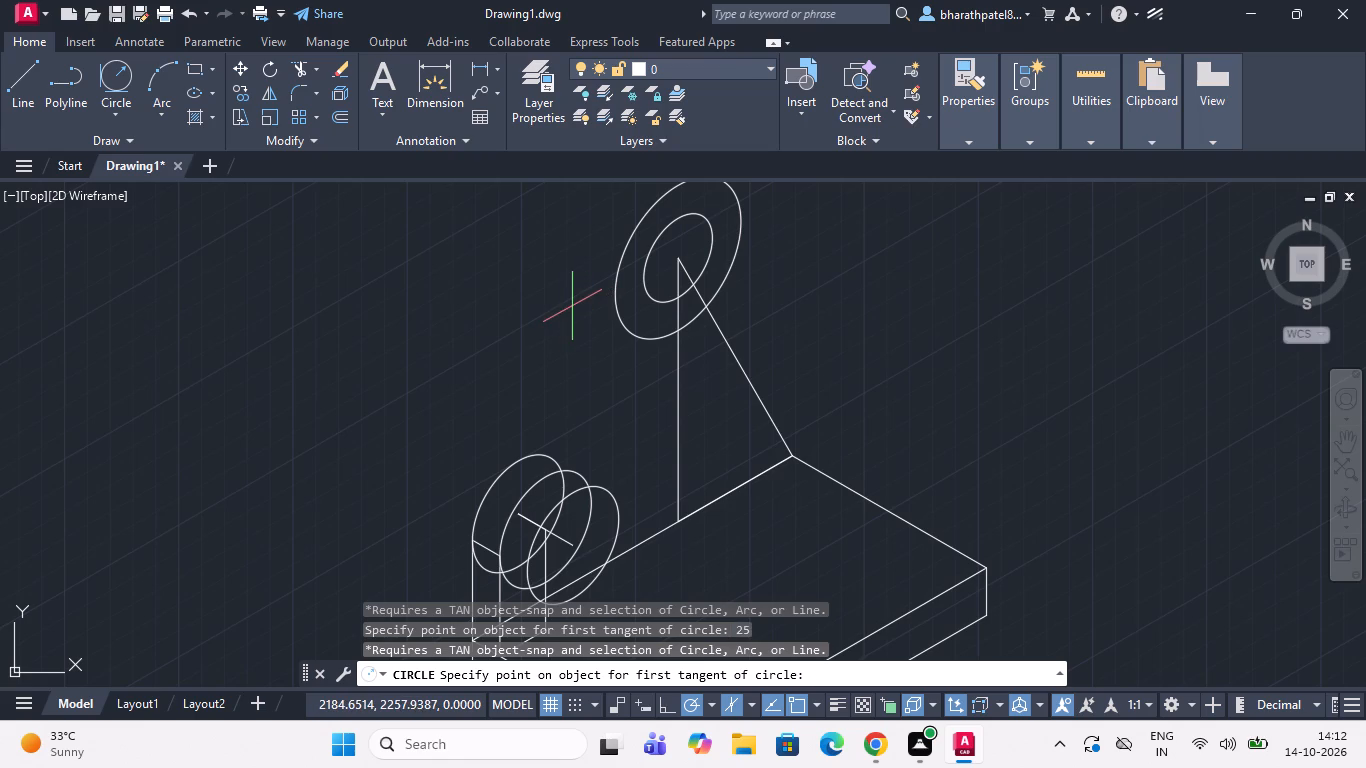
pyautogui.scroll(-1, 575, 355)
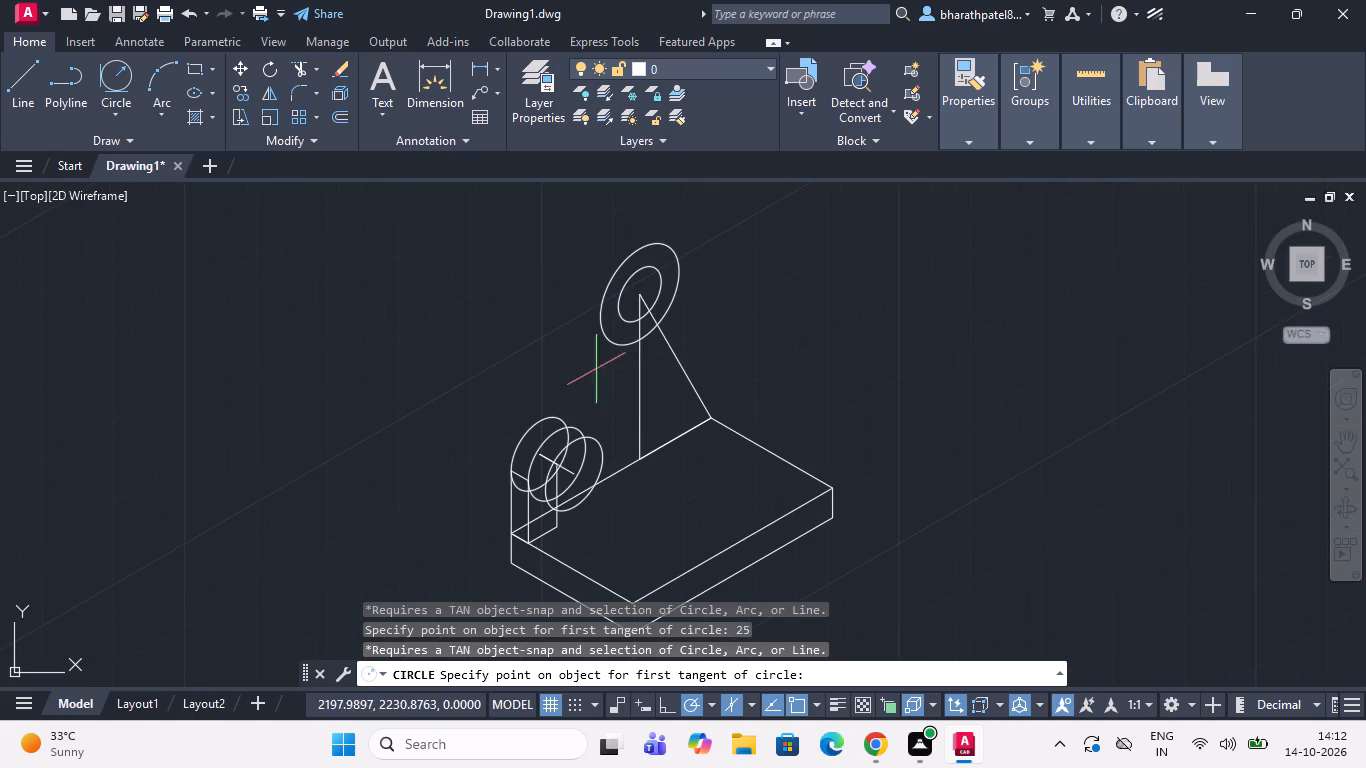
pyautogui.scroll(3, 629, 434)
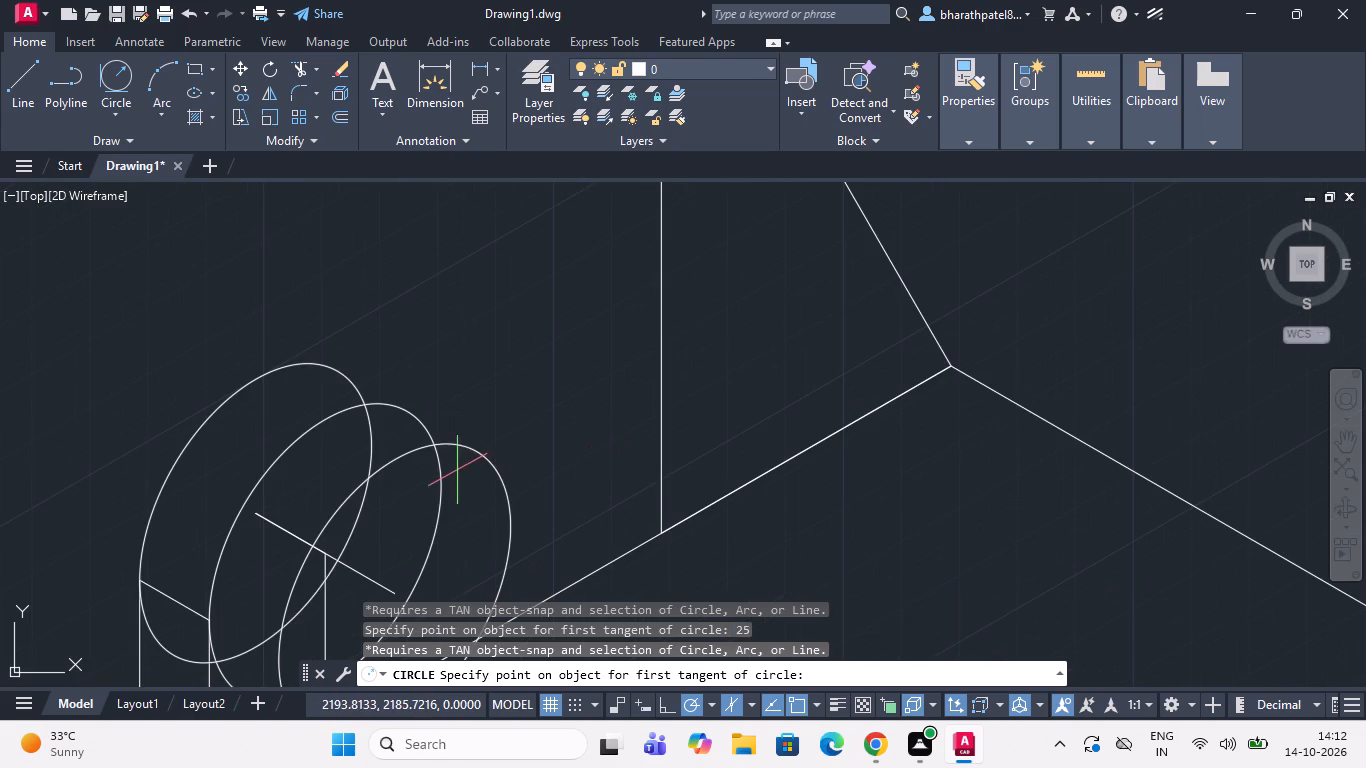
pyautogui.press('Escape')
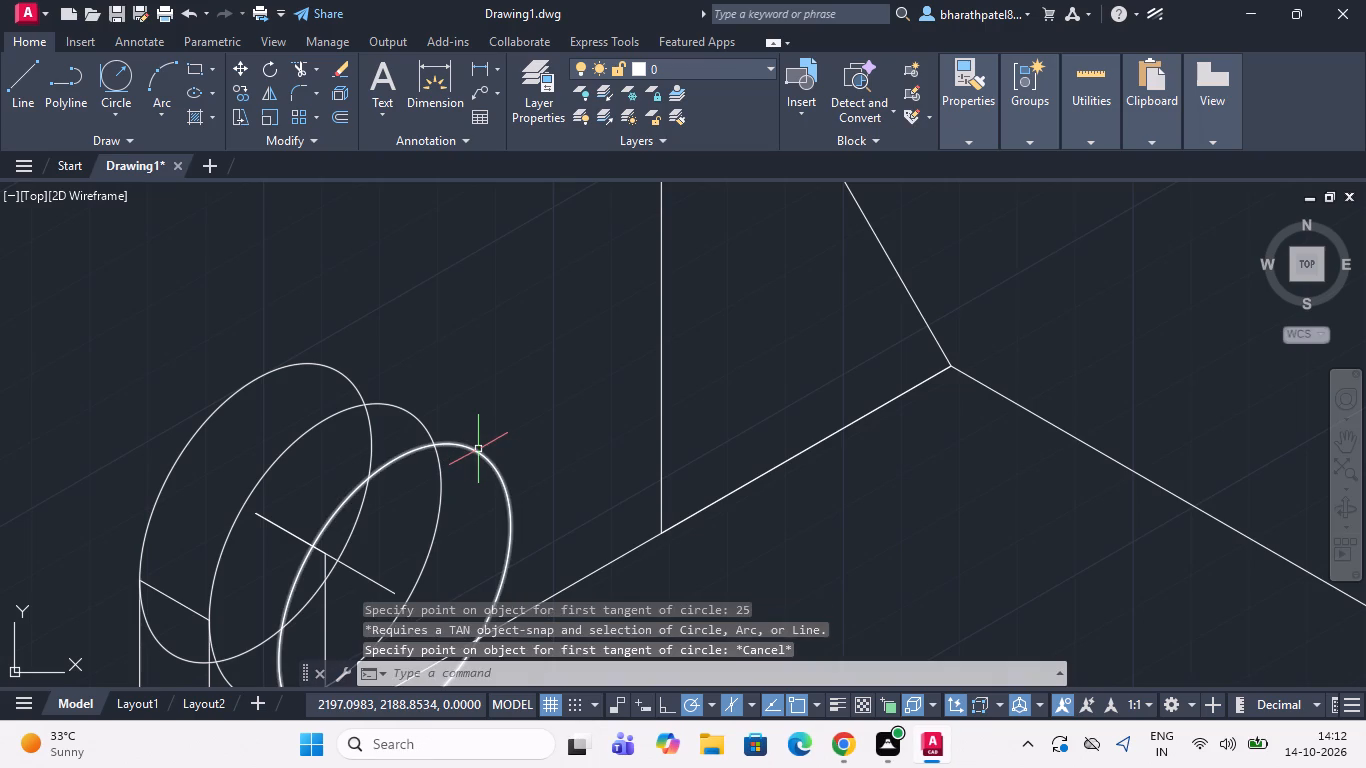
# Delete the frontmost of the three 40-diameter isocircles at the top of the upright.
pyautogui.click(478, 449)
pyautogui.press('Delete')
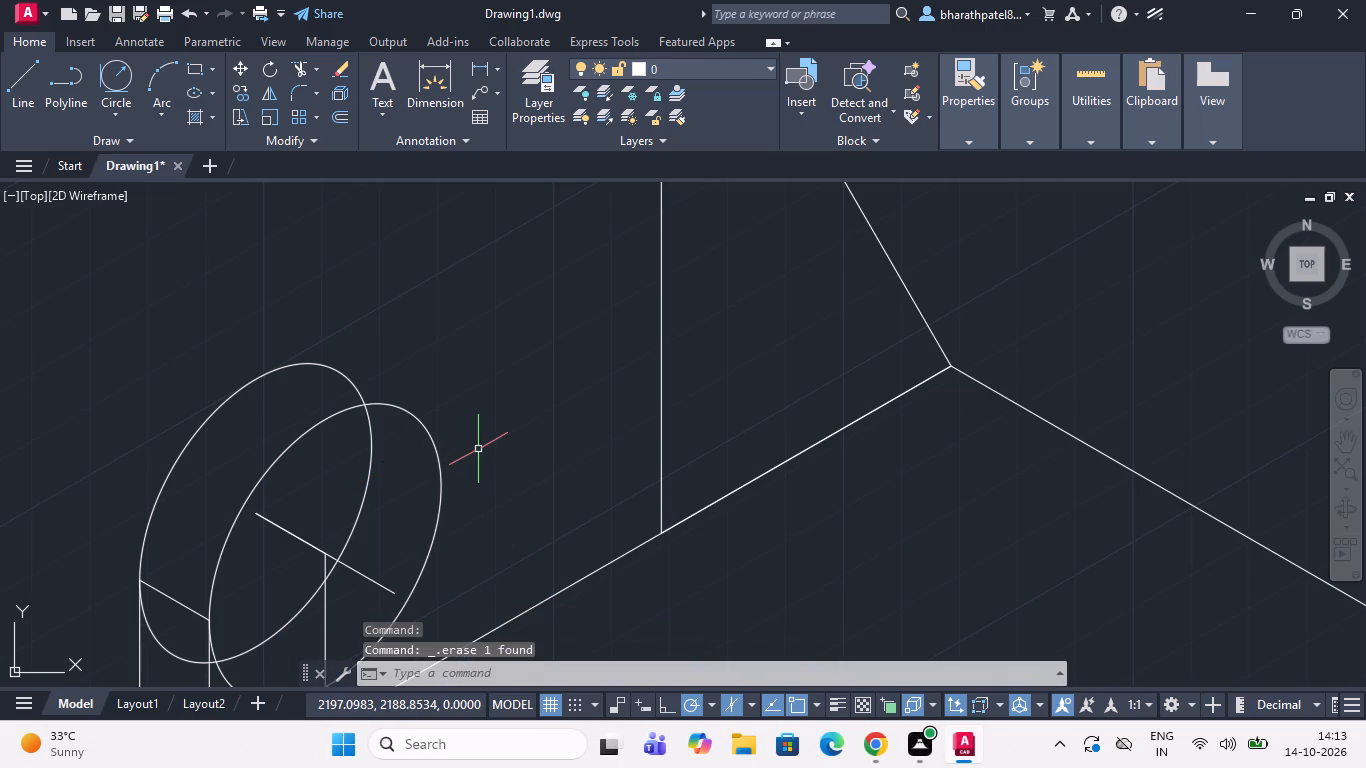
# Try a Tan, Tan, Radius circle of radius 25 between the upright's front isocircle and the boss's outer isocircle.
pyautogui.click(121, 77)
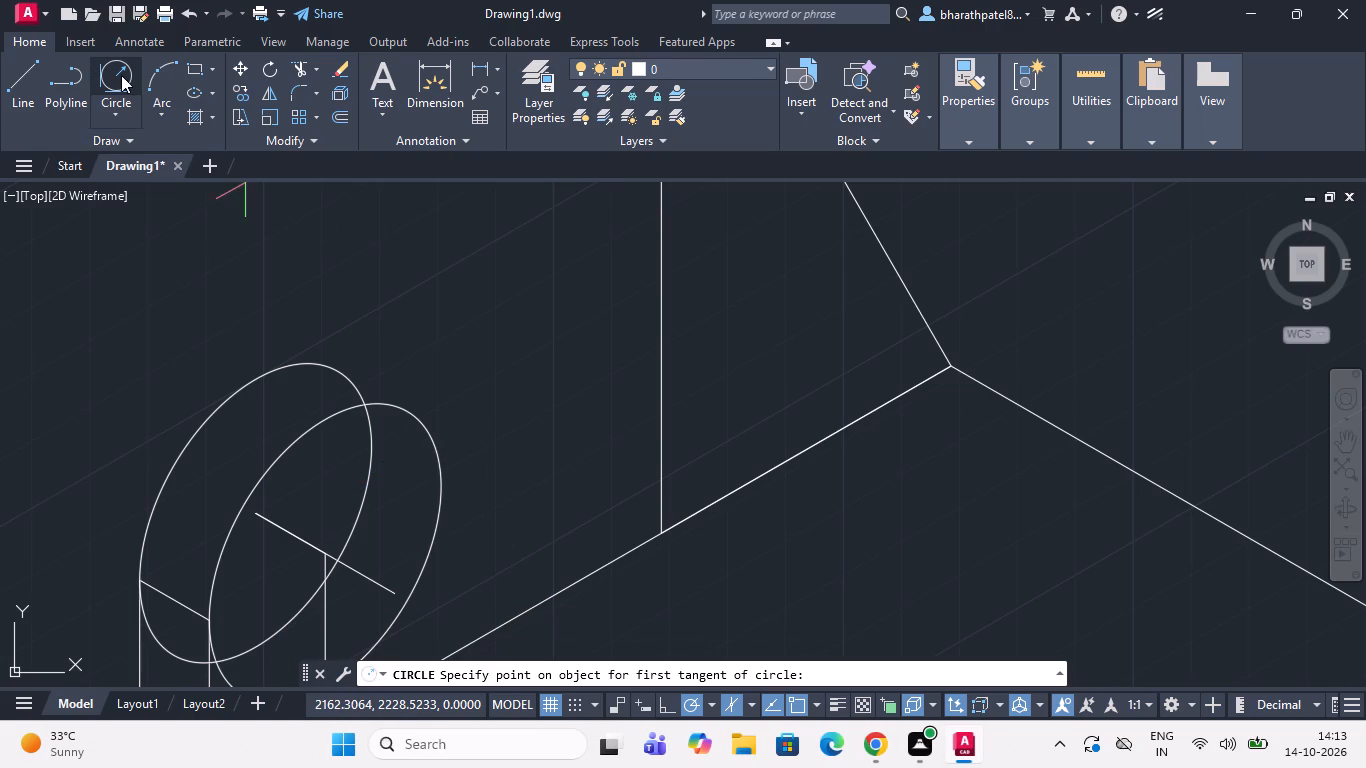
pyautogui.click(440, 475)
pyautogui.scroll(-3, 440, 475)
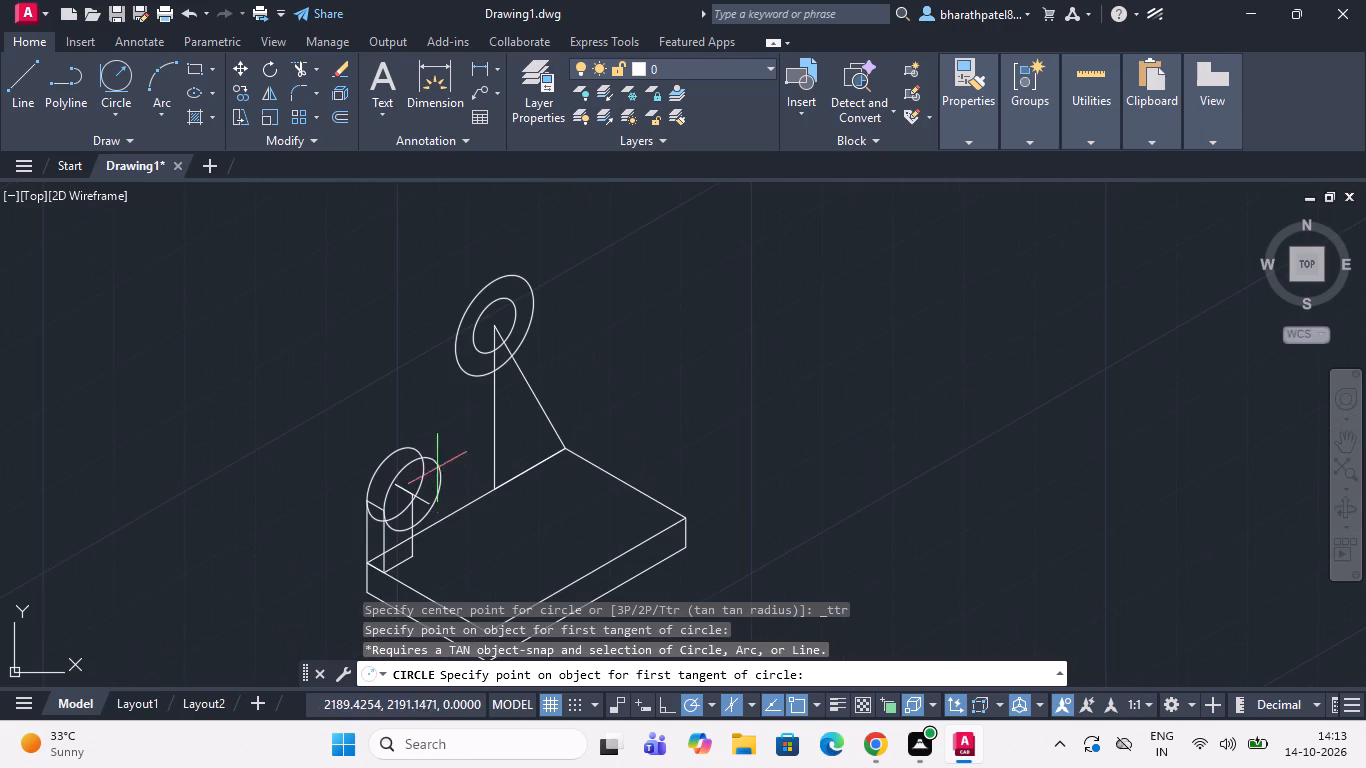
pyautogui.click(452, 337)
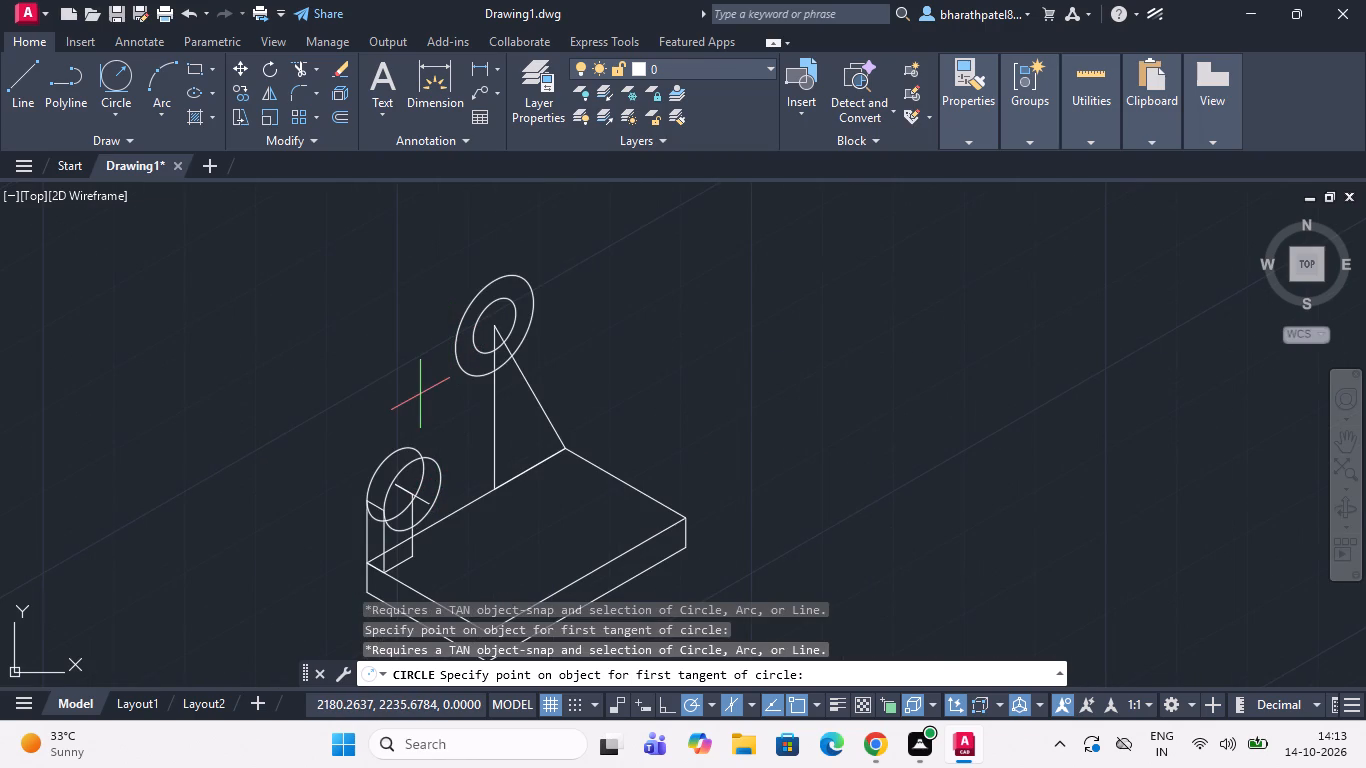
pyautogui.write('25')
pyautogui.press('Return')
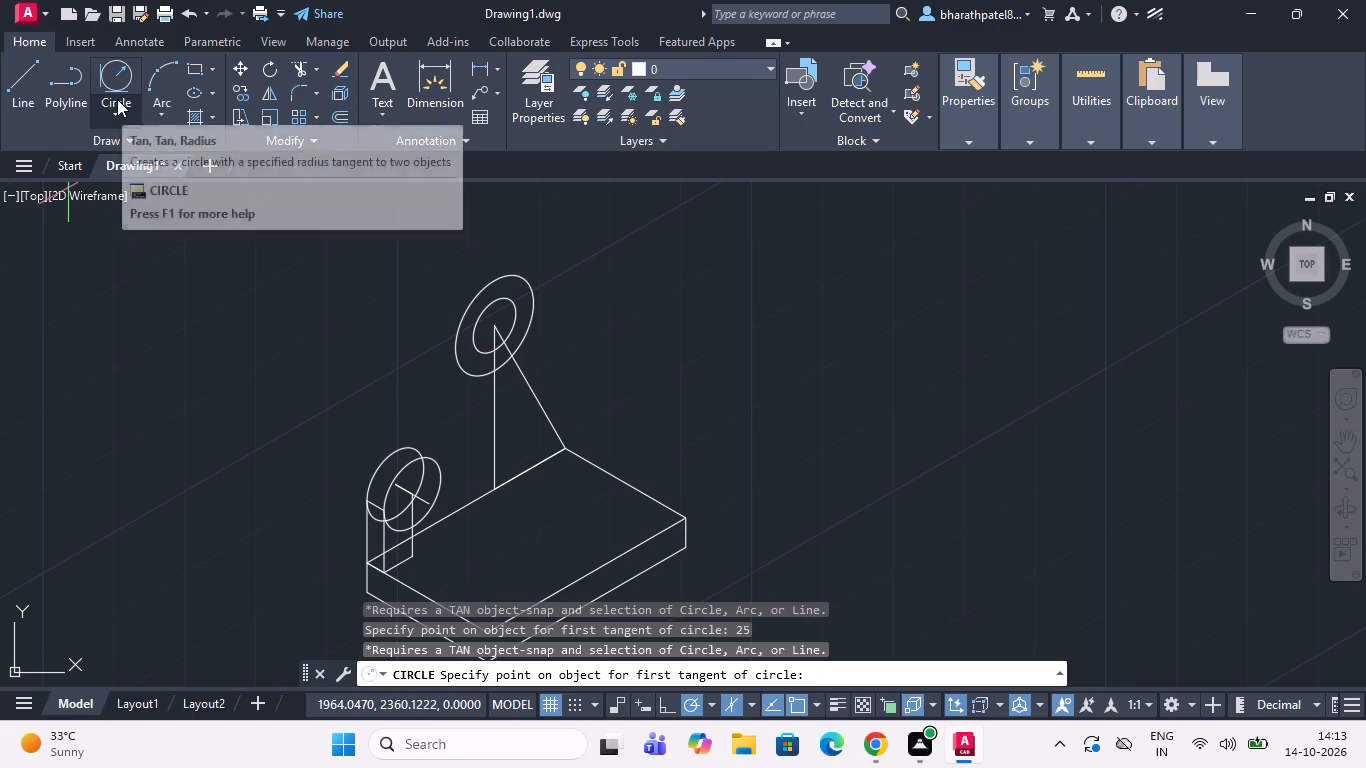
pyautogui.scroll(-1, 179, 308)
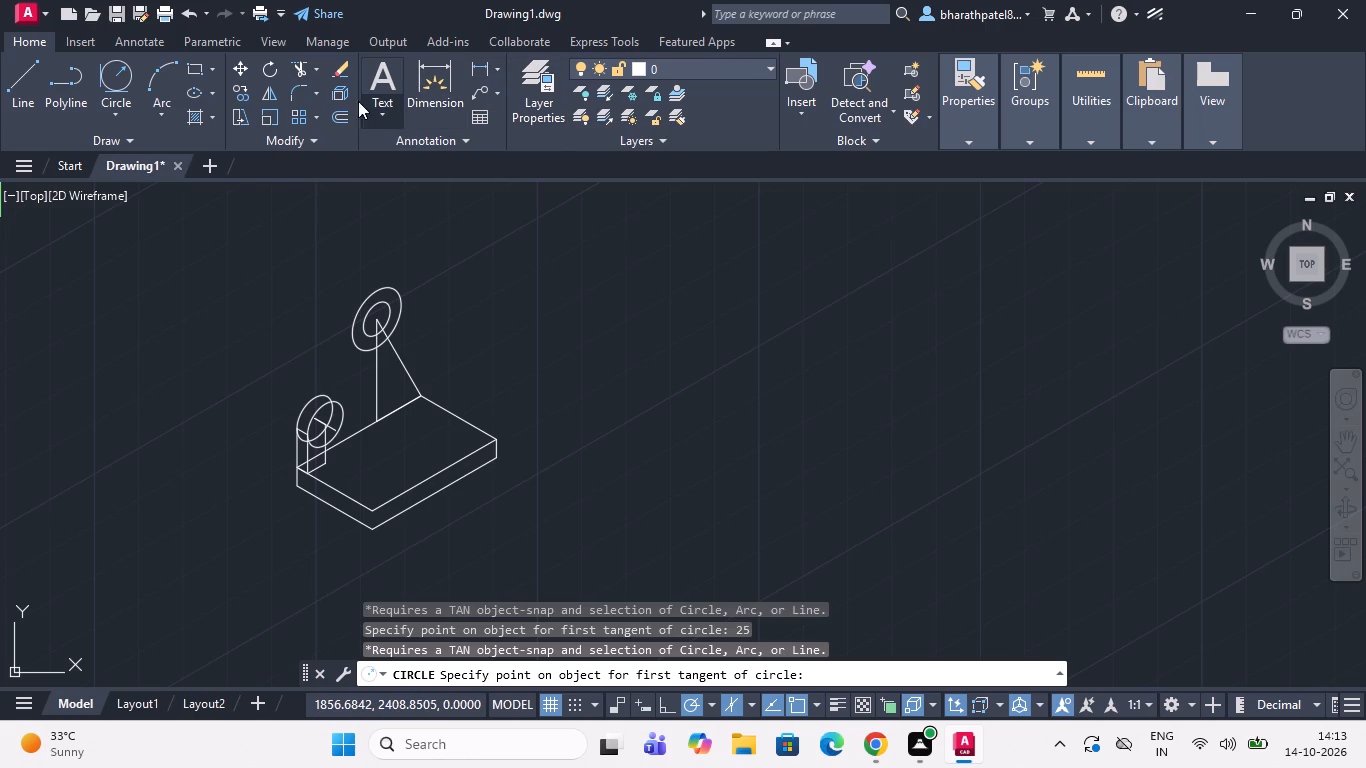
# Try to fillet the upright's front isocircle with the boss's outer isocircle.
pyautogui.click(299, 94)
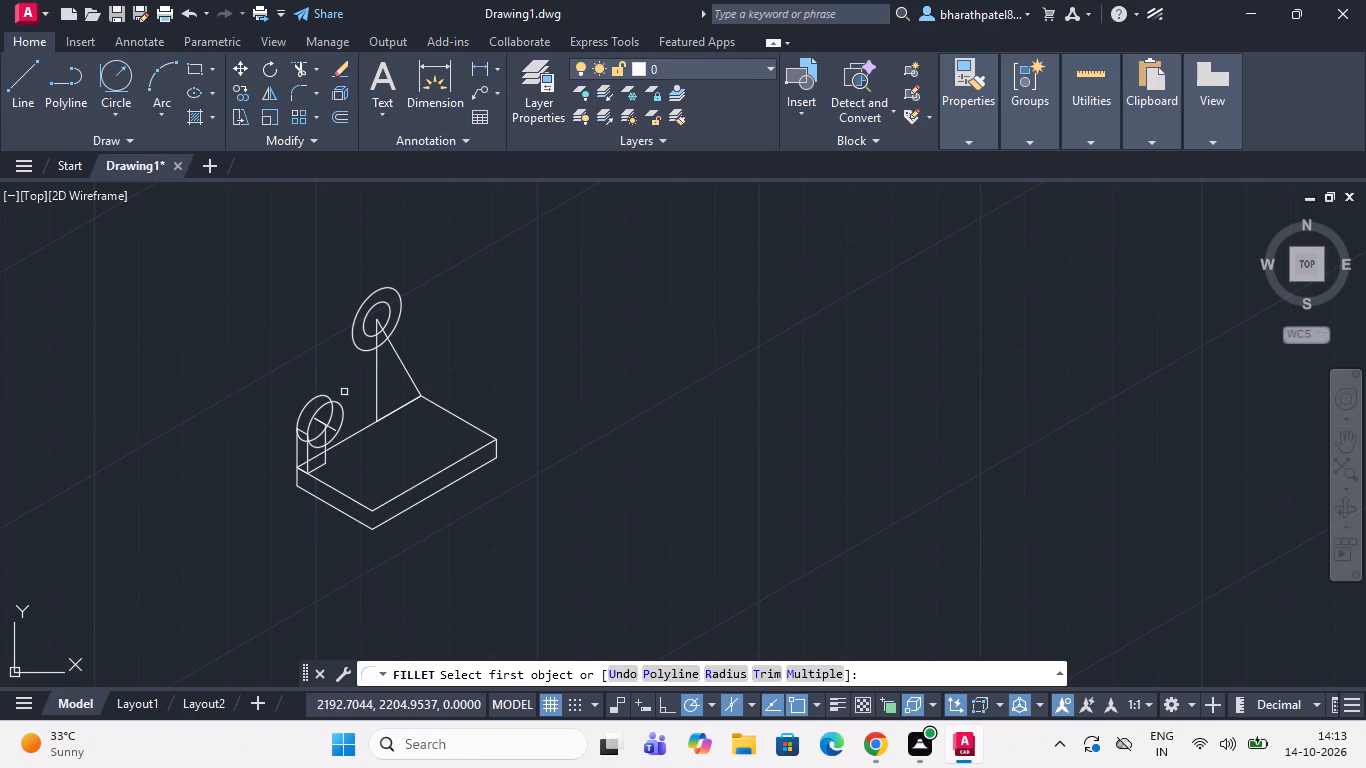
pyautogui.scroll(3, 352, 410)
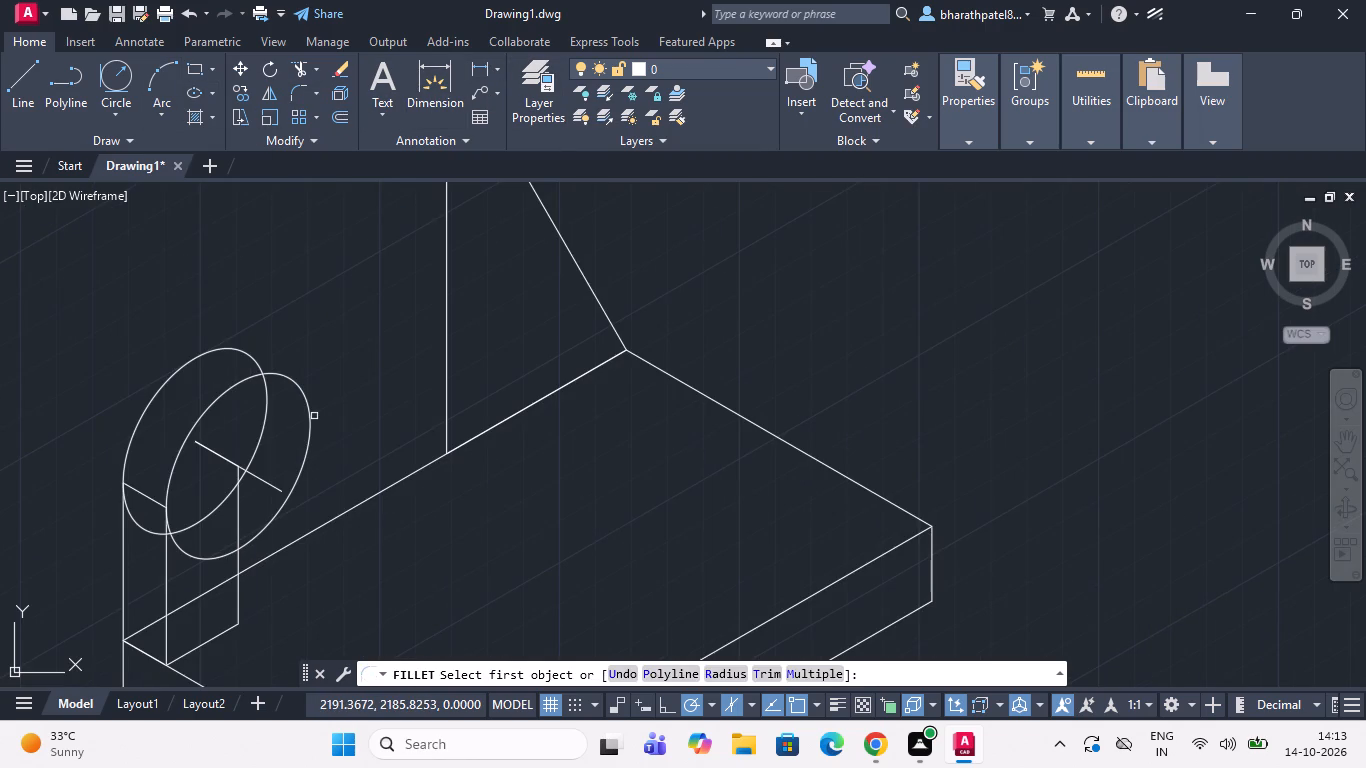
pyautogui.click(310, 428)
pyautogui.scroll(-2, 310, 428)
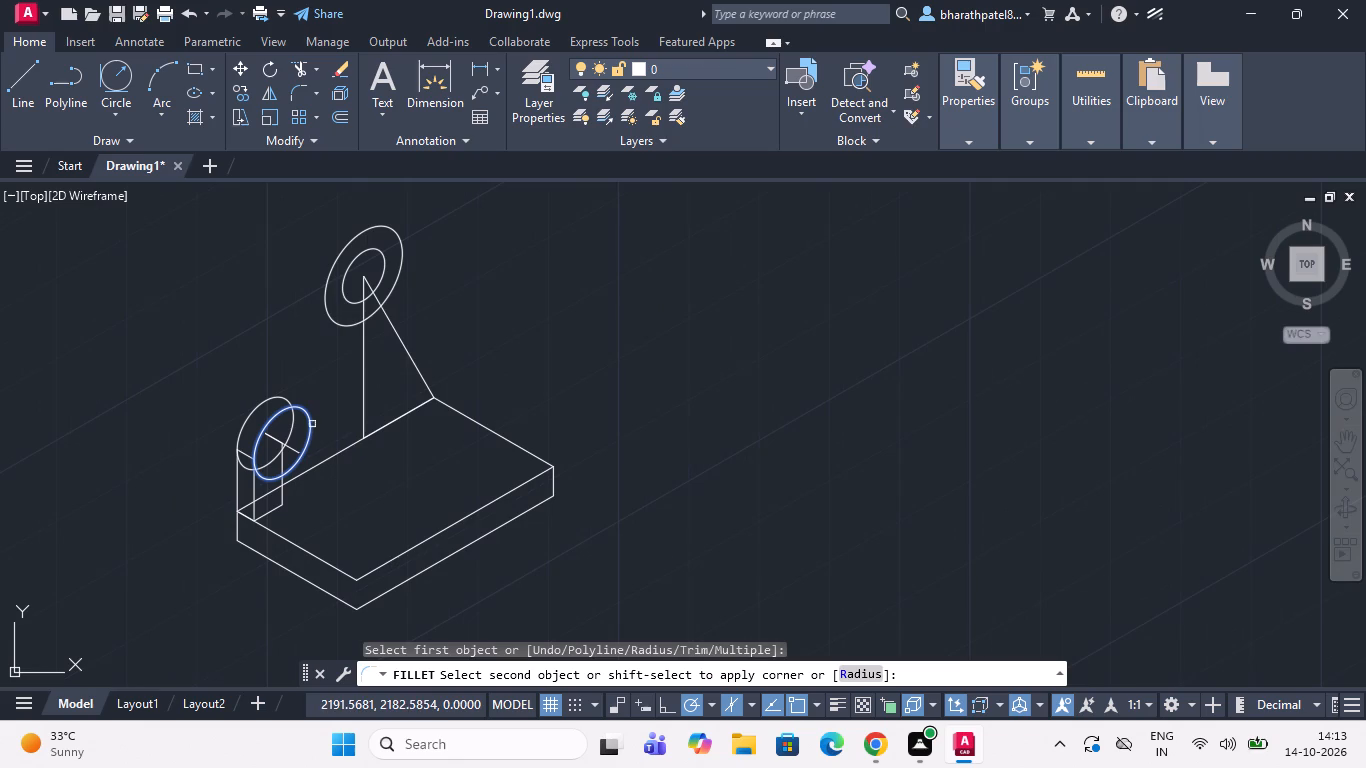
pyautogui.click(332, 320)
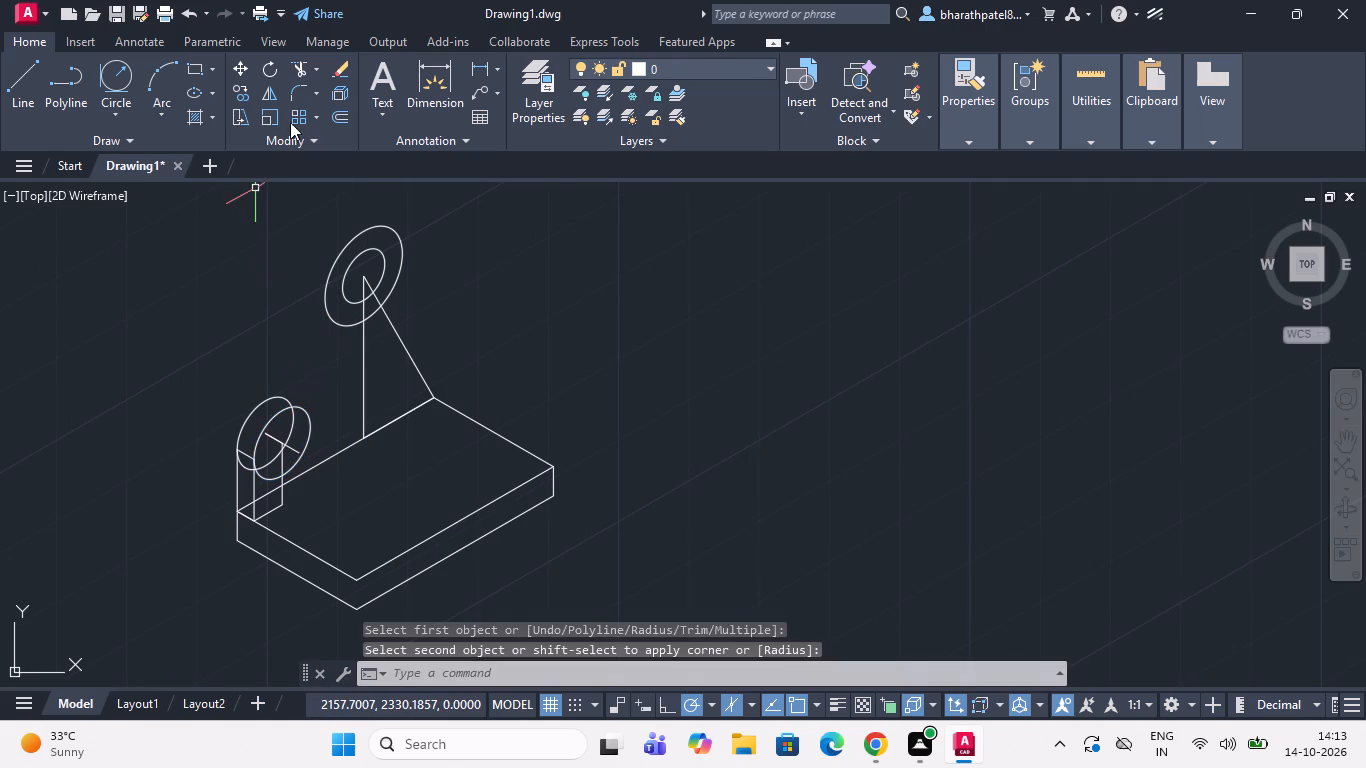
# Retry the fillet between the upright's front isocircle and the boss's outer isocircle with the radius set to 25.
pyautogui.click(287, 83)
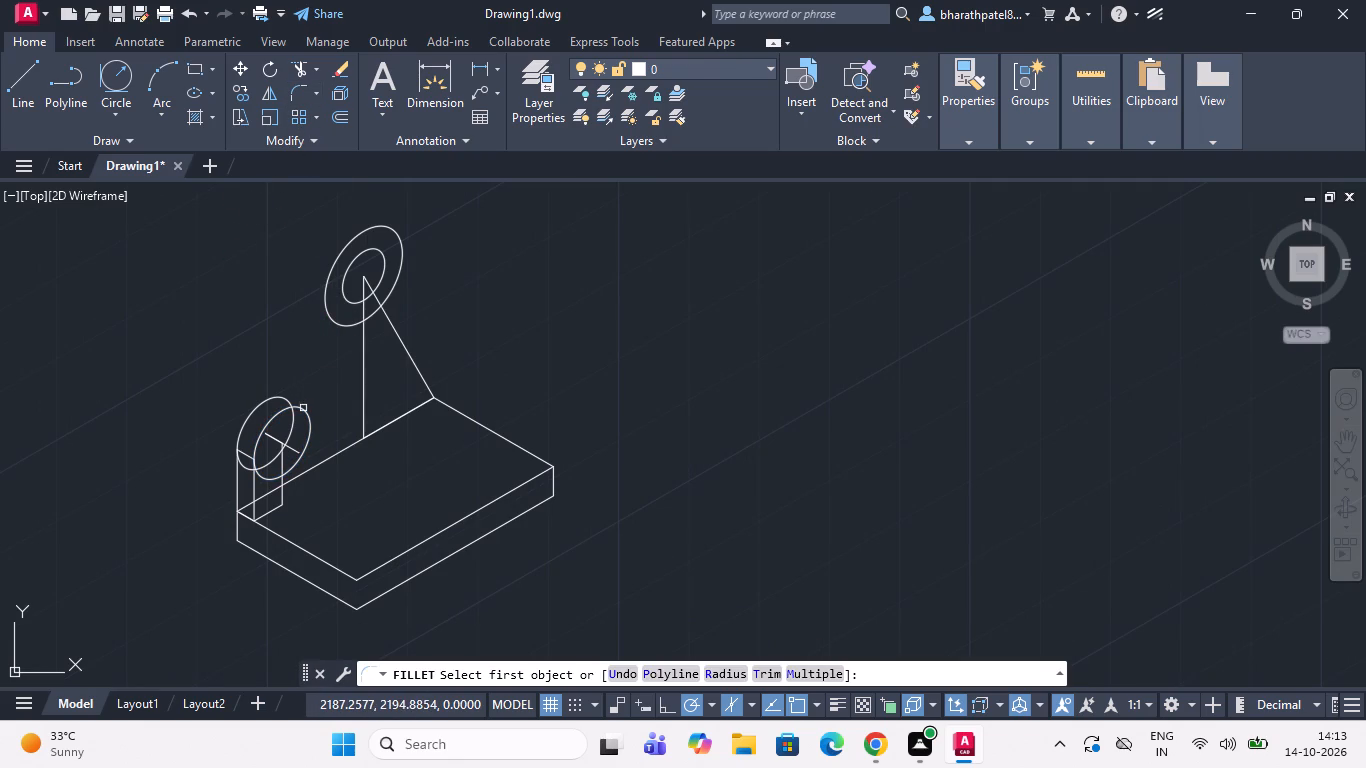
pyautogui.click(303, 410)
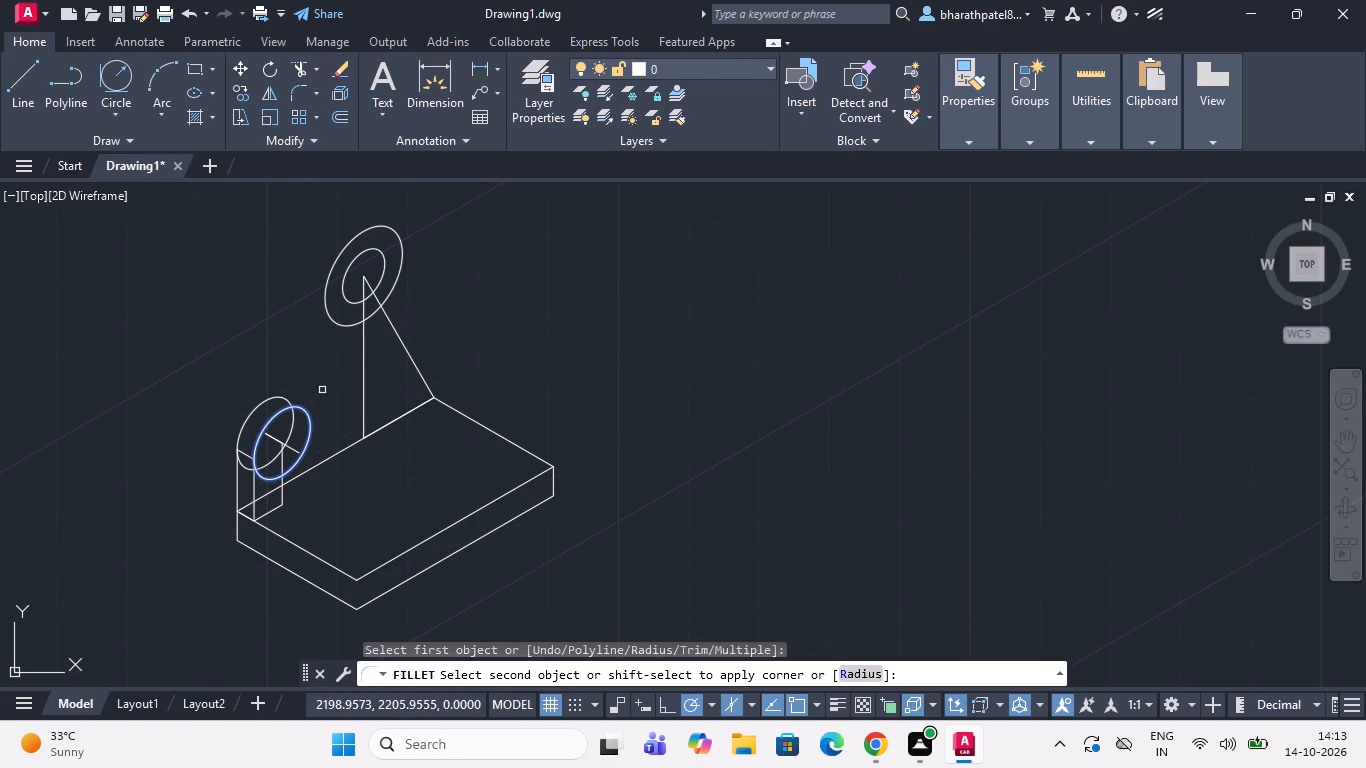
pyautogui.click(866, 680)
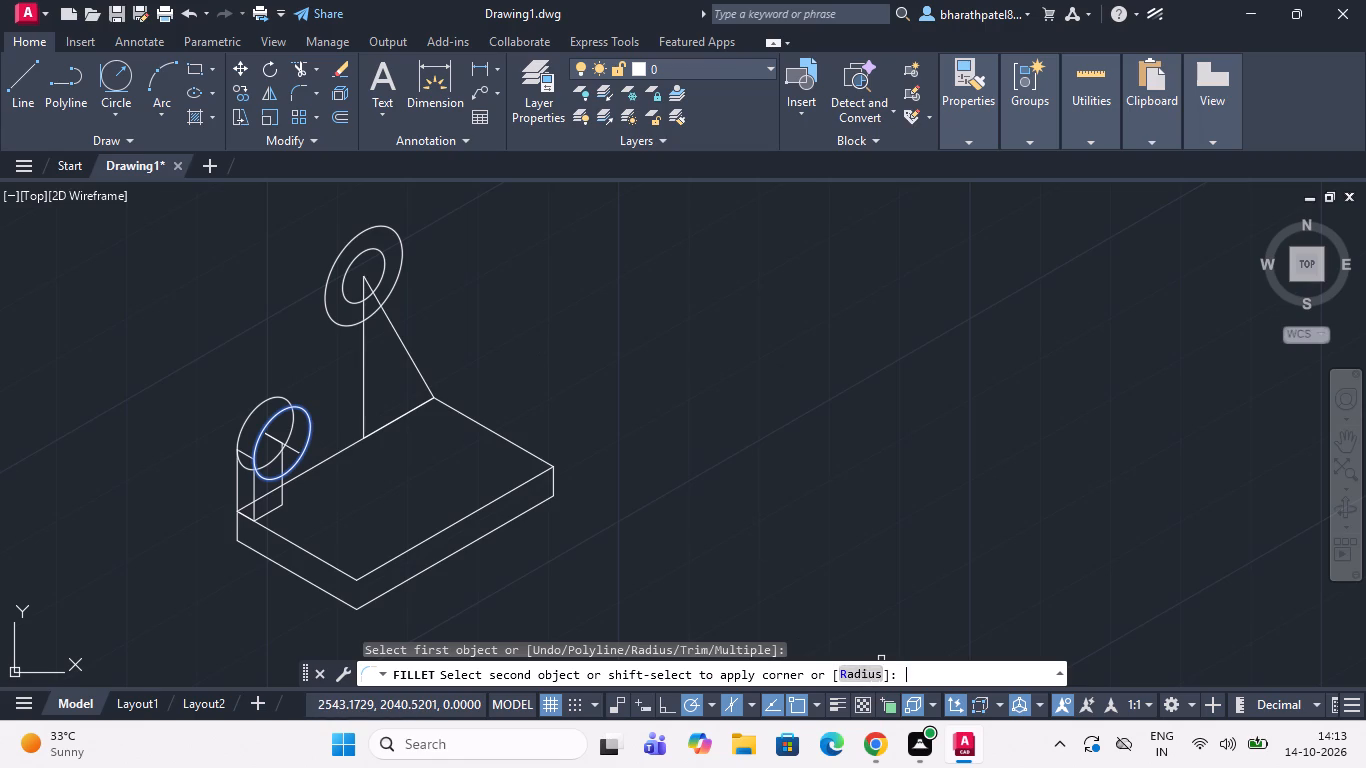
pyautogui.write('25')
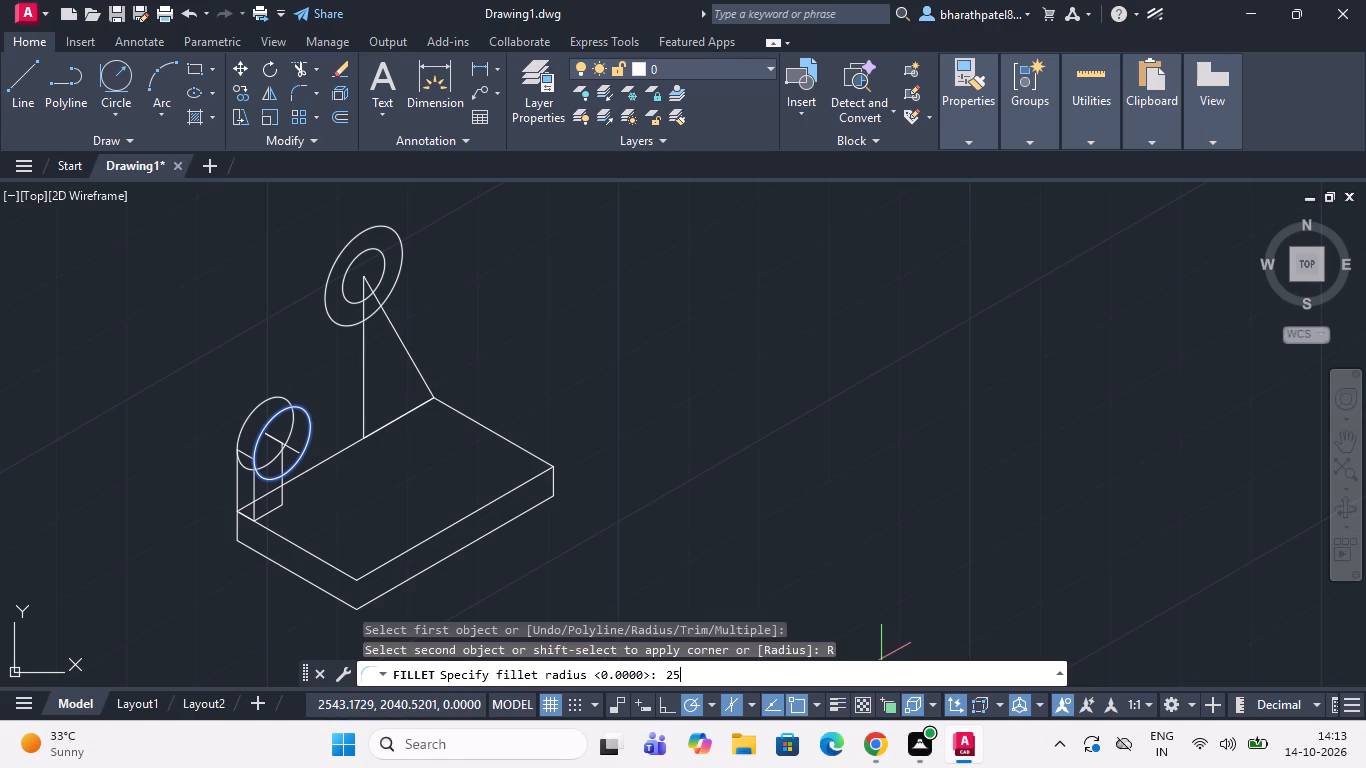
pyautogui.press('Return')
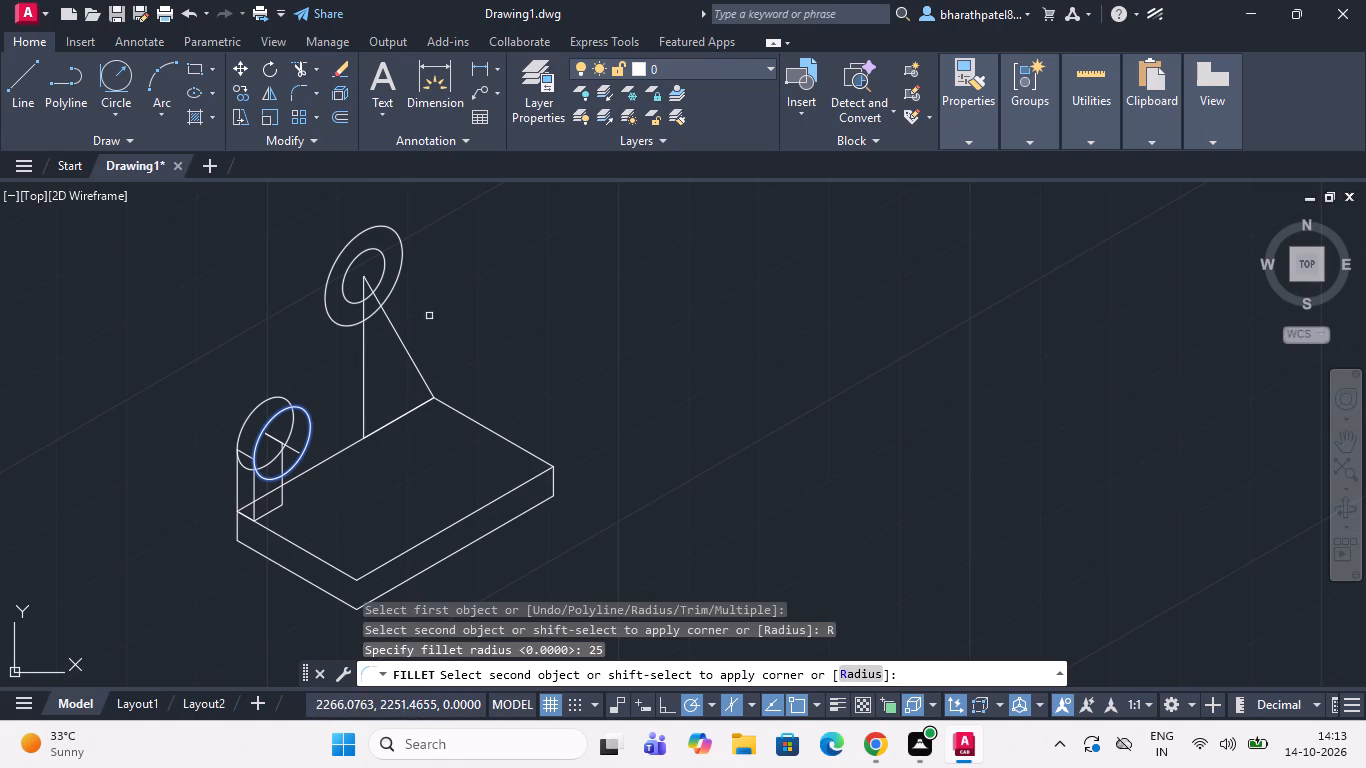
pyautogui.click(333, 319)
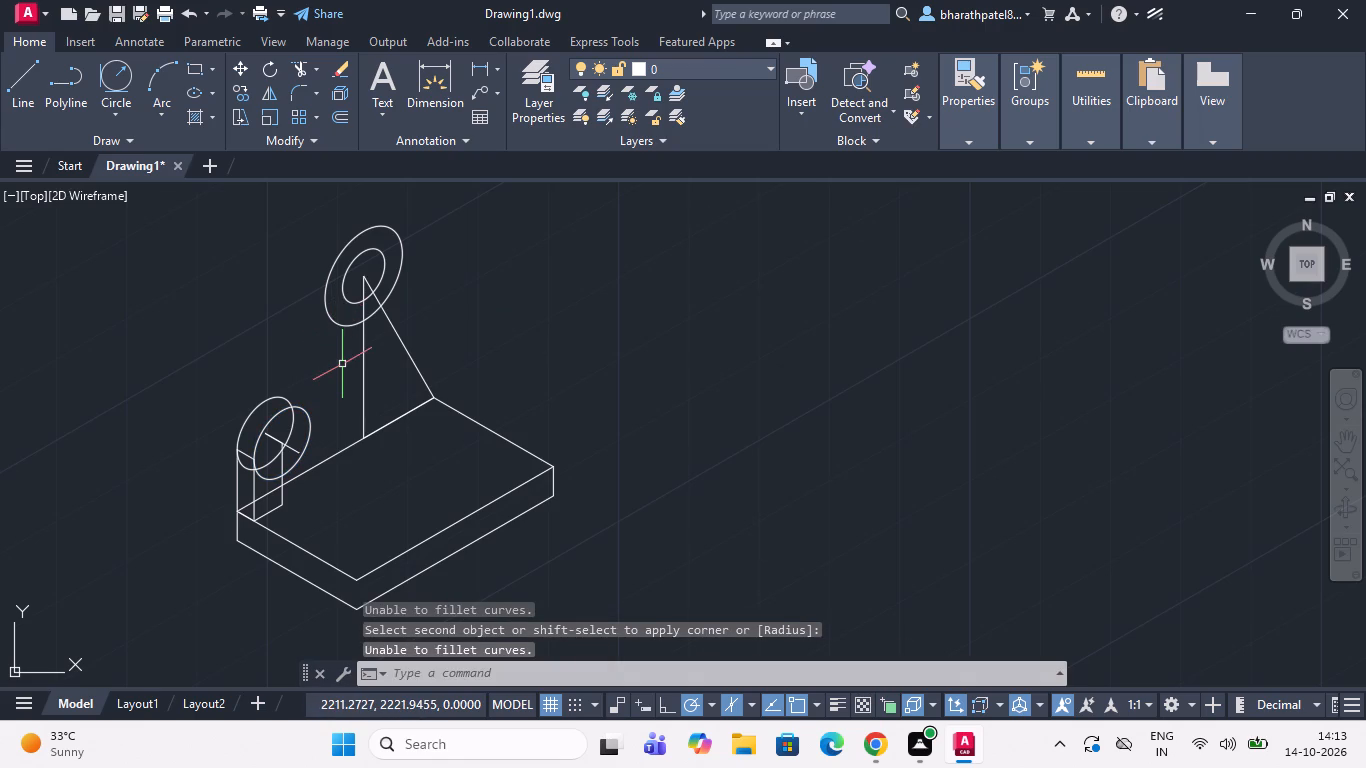
# Draw a line about 34 long at 210° from the boss's centre past its outer isocircle.
pyautogui.scroll(-1, 342, 372)
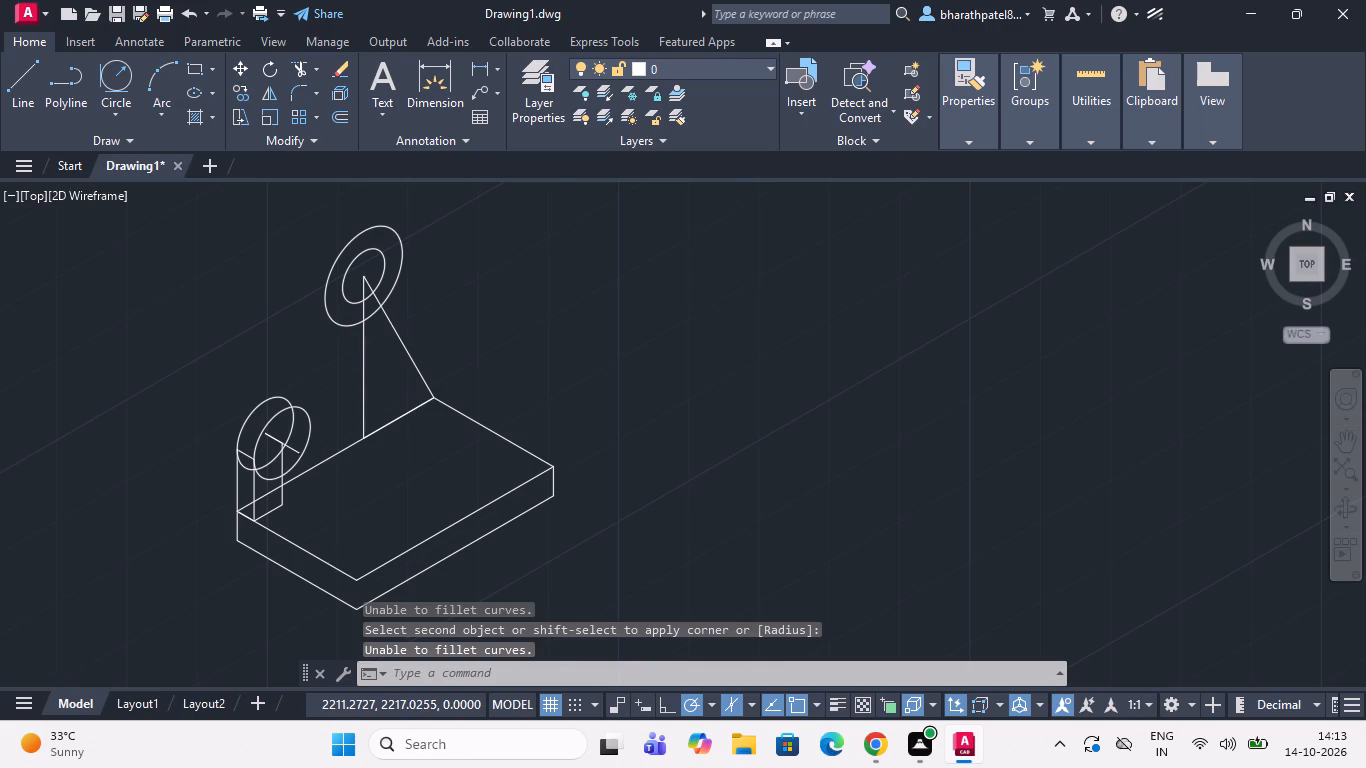
pyautogui.click(32, 75)
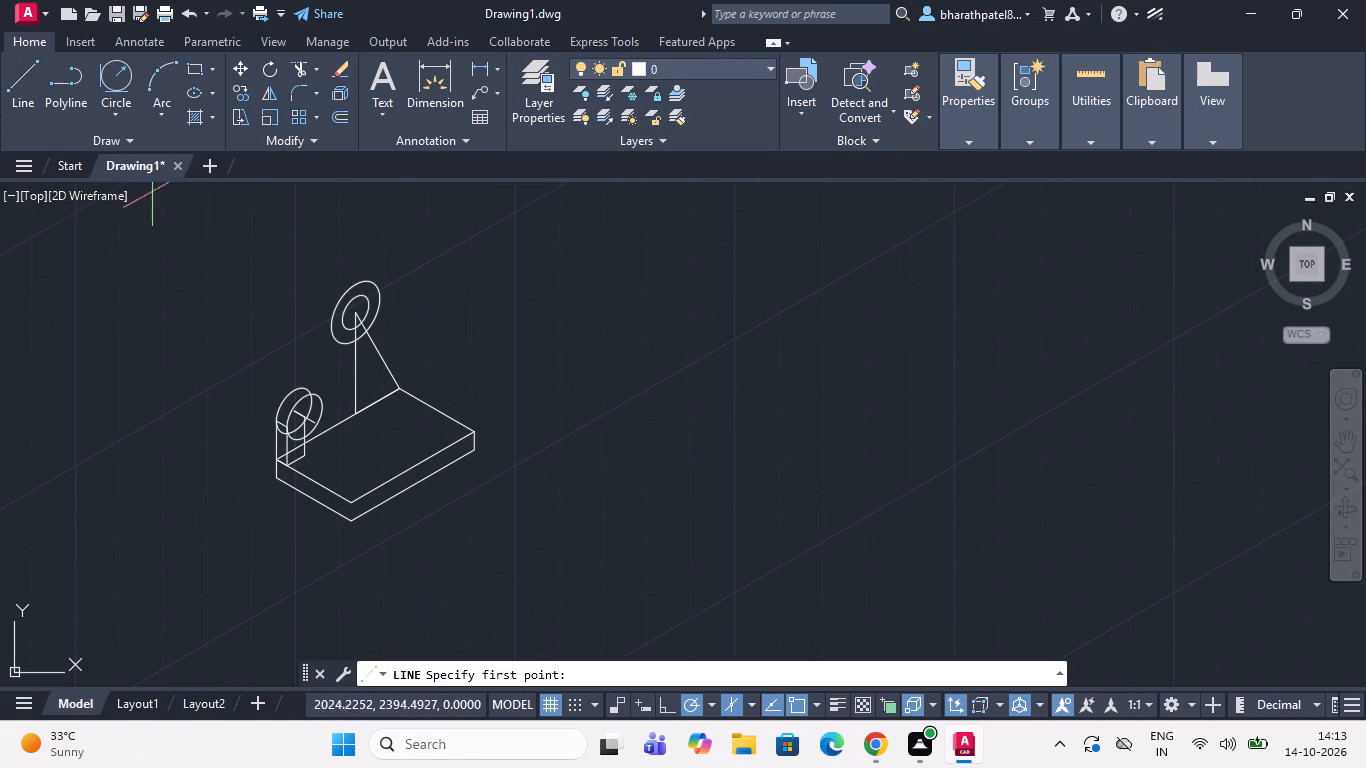
pyautogui.scroll(-2, 224, 273)
pyautogui.scroll(6, 267, 286)
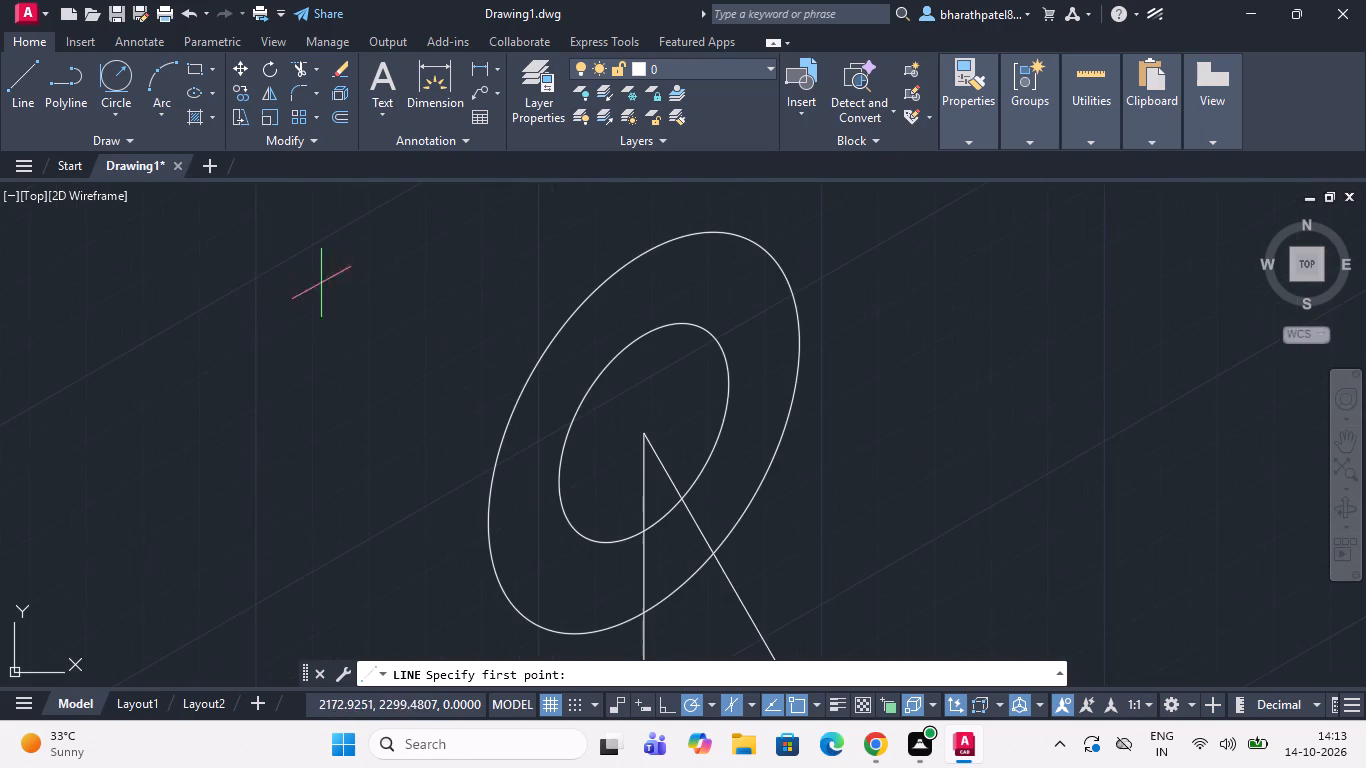
pyautogui.moveTo(647, 432); pyautogui.dragTo(625, 444)
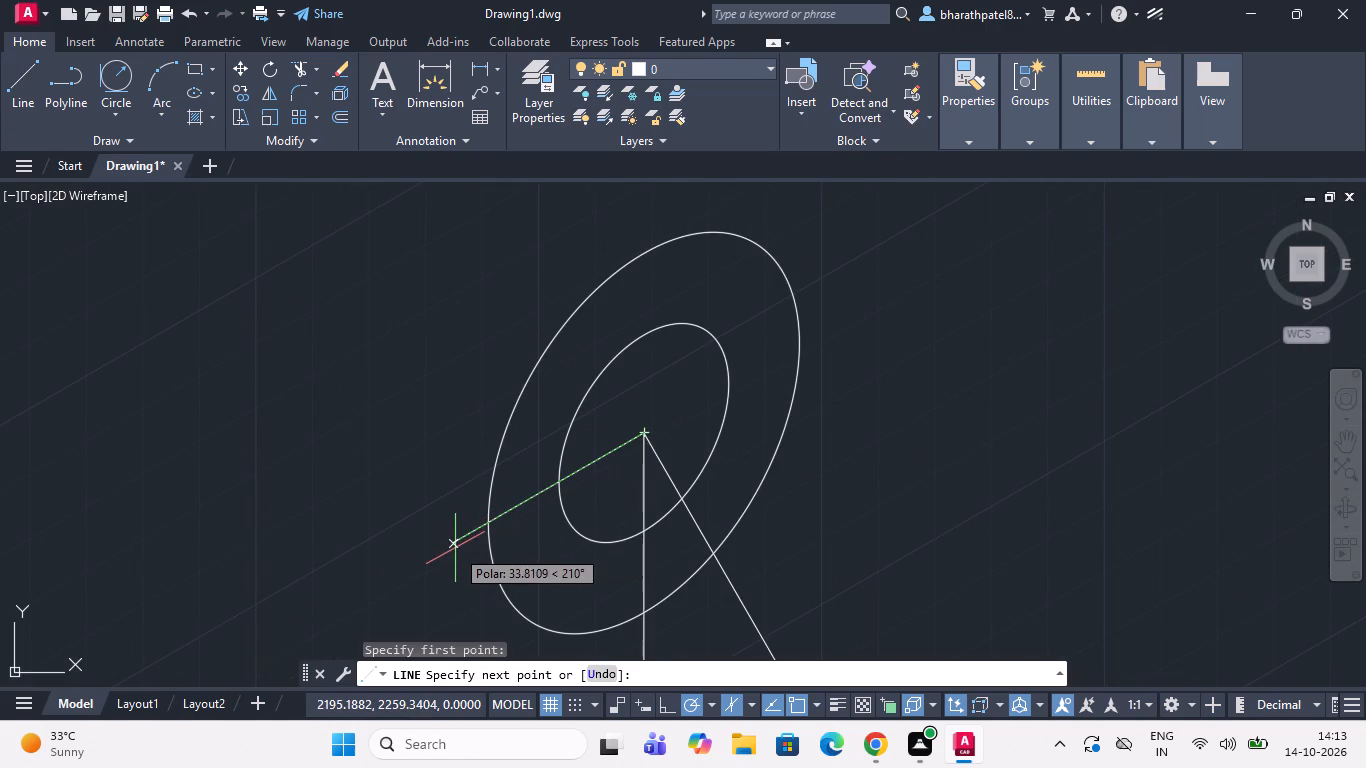
pyautogui.click(455, 548)
pyautogui.press('Escape')
# Draw a vertical line about 46 long from the centre of the upright's front isocircle up past its top.
pyautogui.scroll(-3, 459, 453)
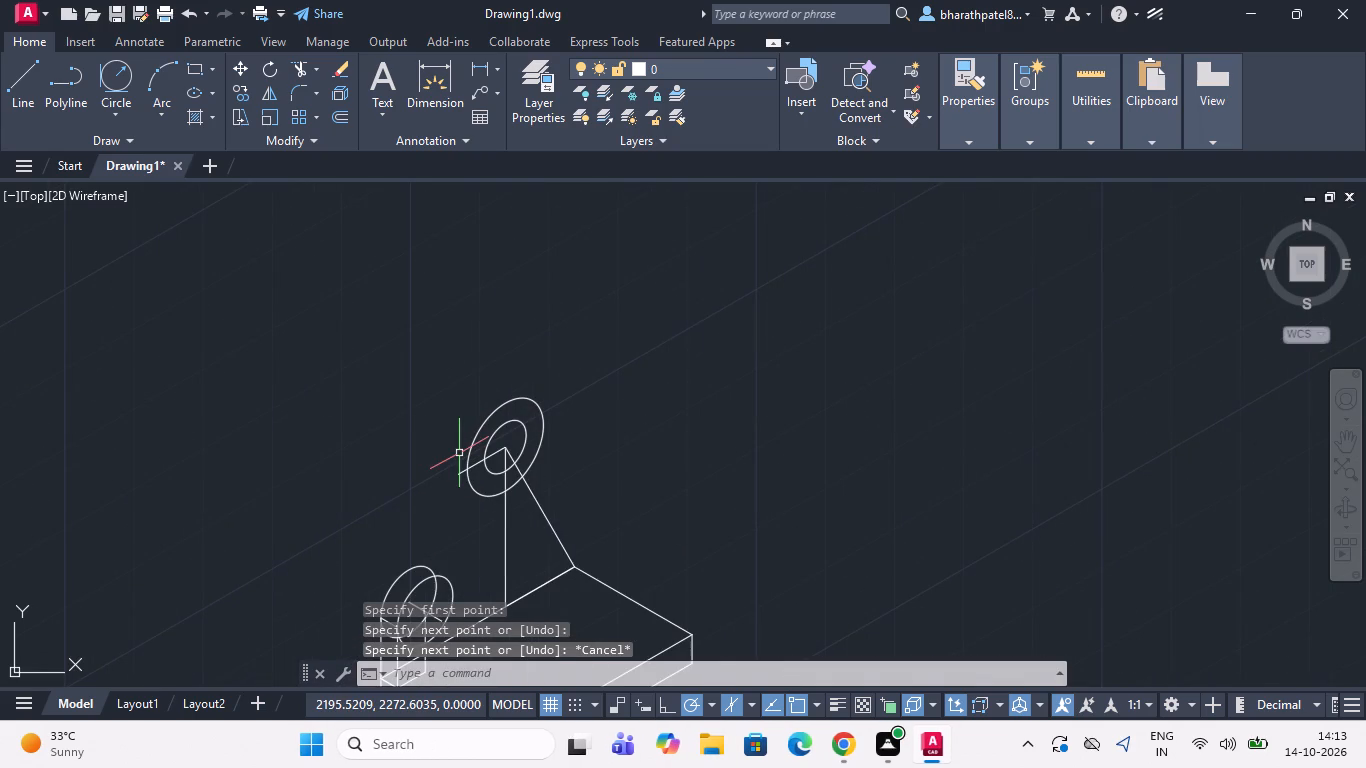
pyautogui.scroll(-2, 468, 443)
pyautogui.scroll(3, 467, 501)
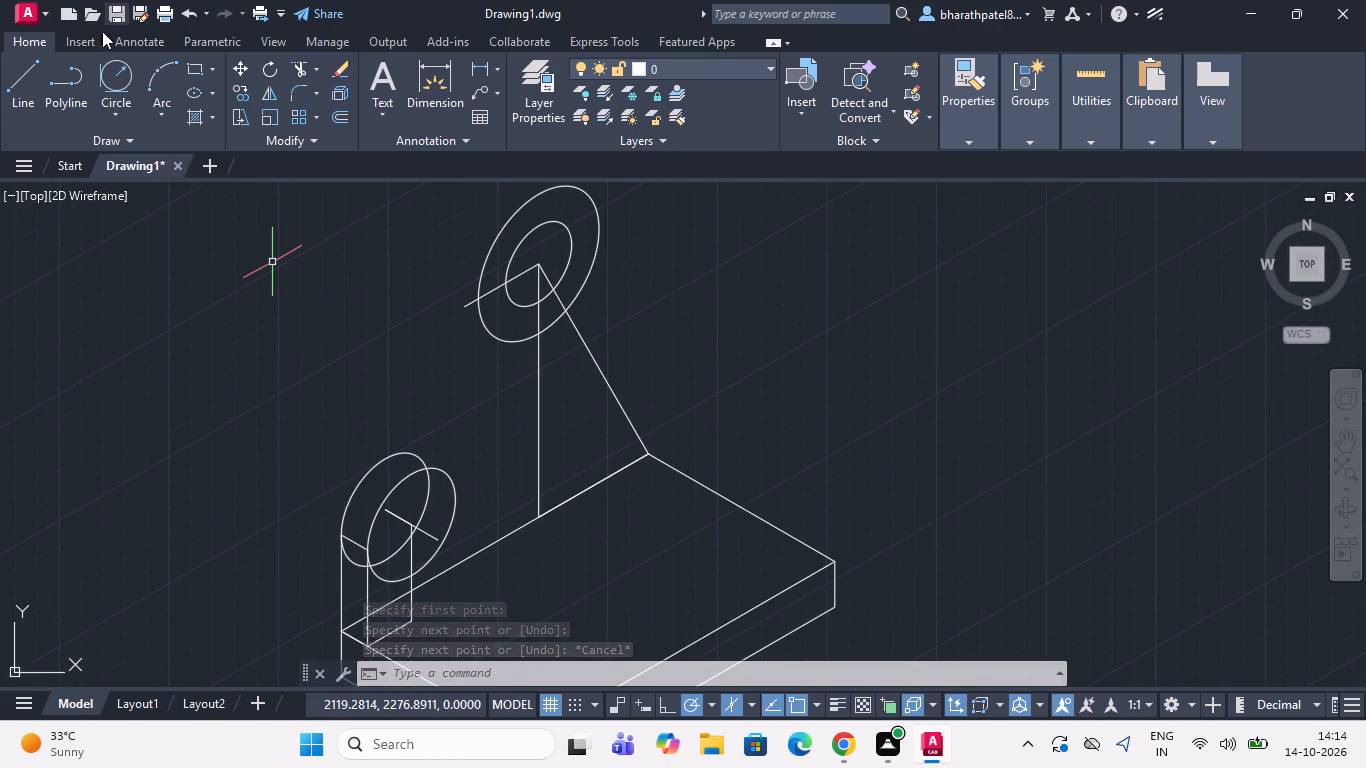
pyautogui.click(20, 72)
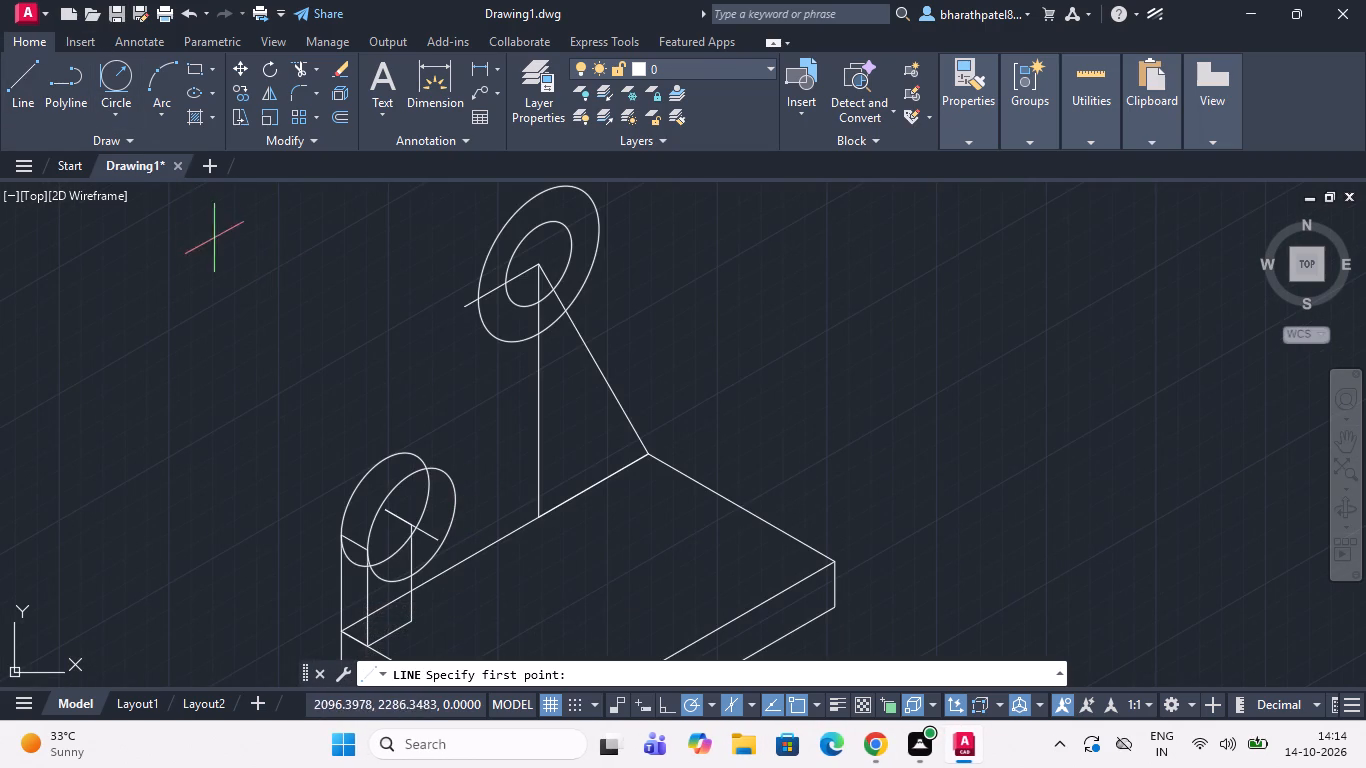
pyautogui.click(413, 528)
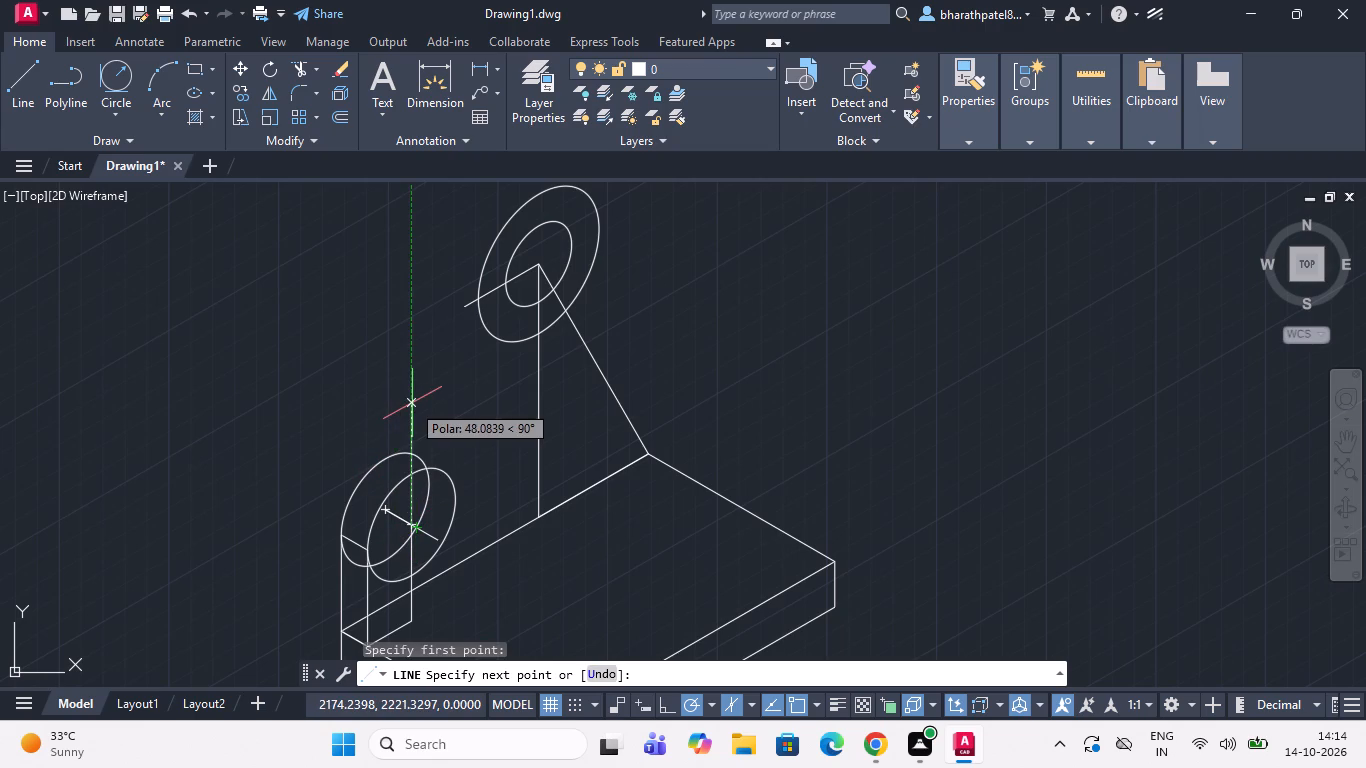
pyautogui.click(412, 409)
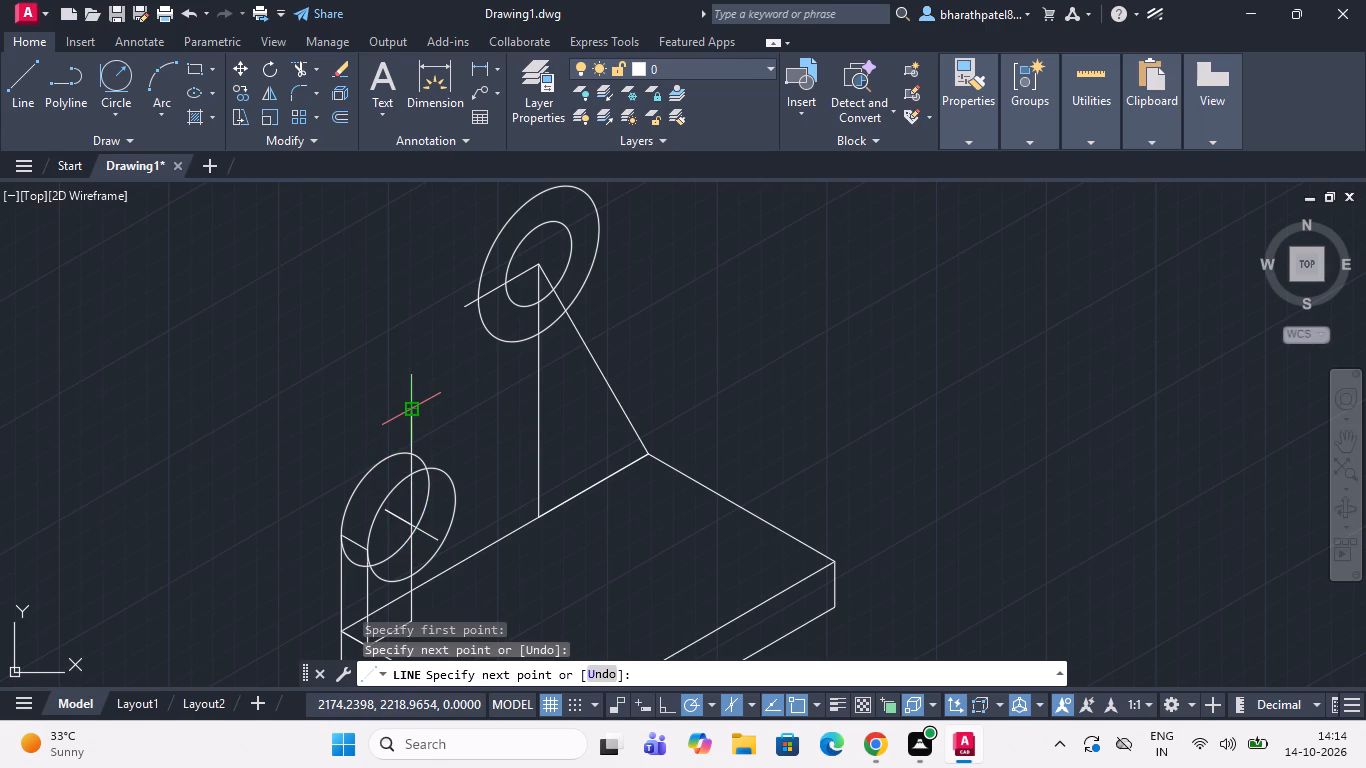
pyautogui.press('Escape')
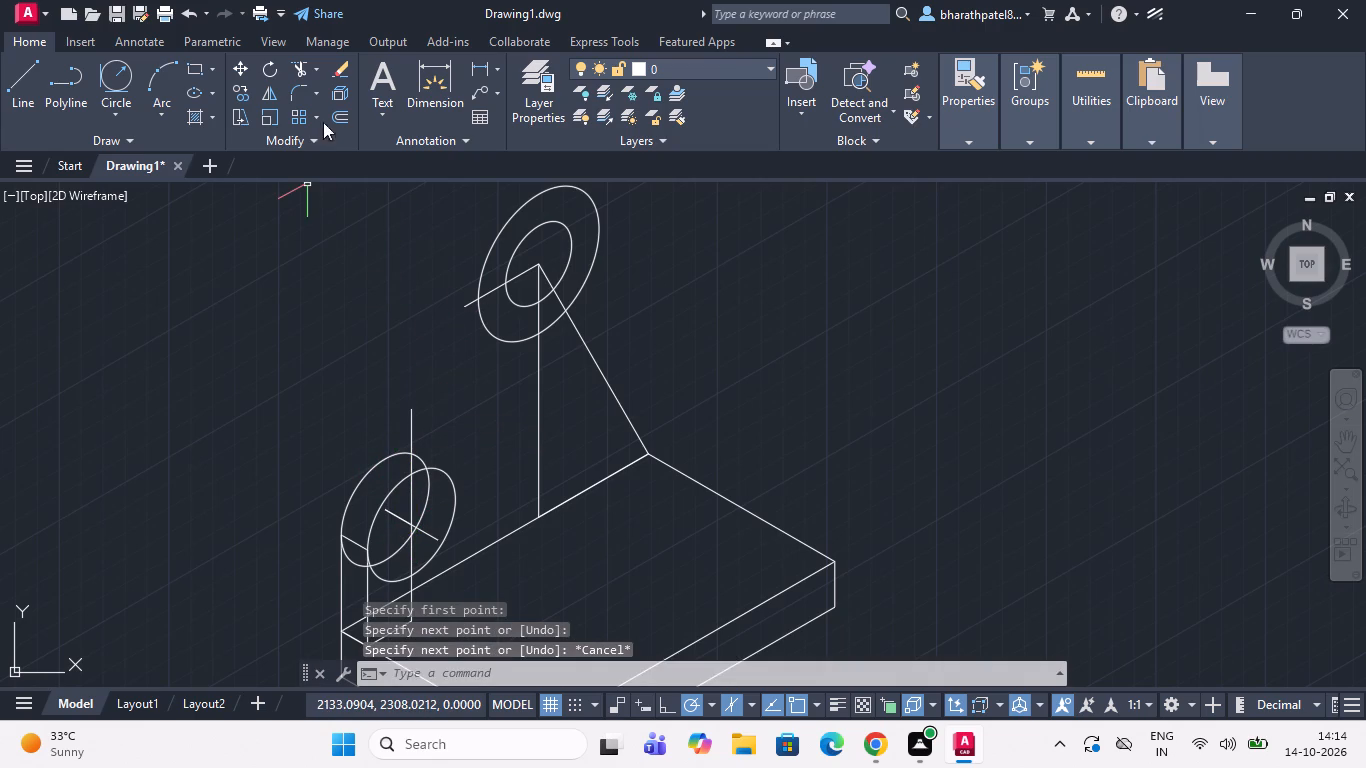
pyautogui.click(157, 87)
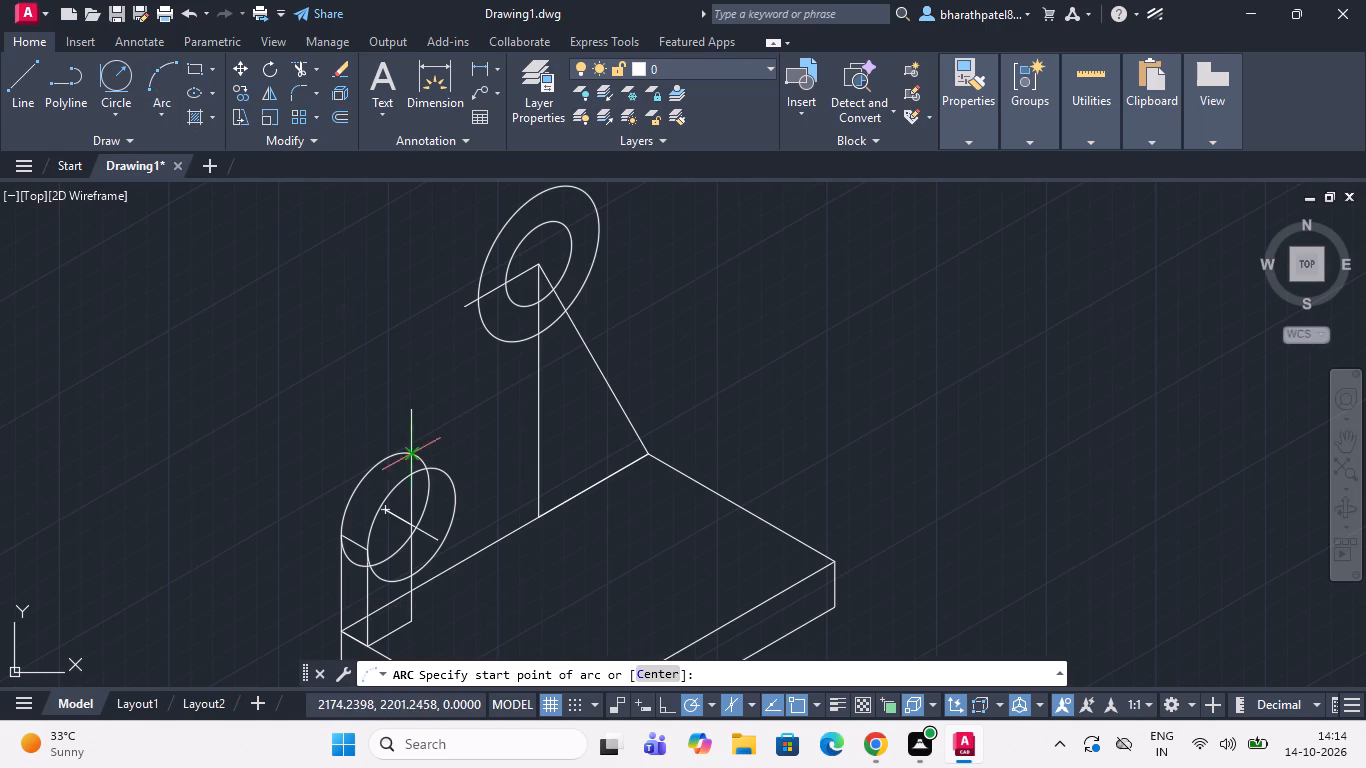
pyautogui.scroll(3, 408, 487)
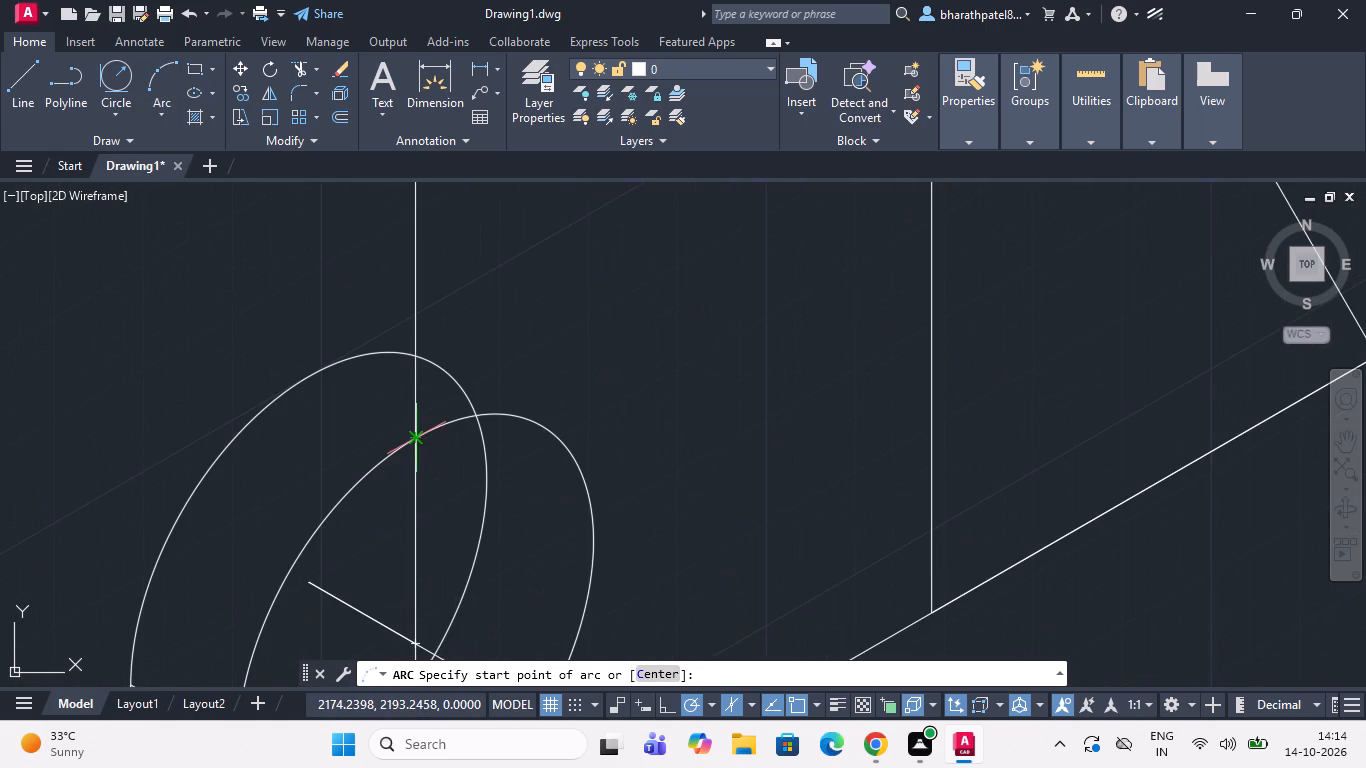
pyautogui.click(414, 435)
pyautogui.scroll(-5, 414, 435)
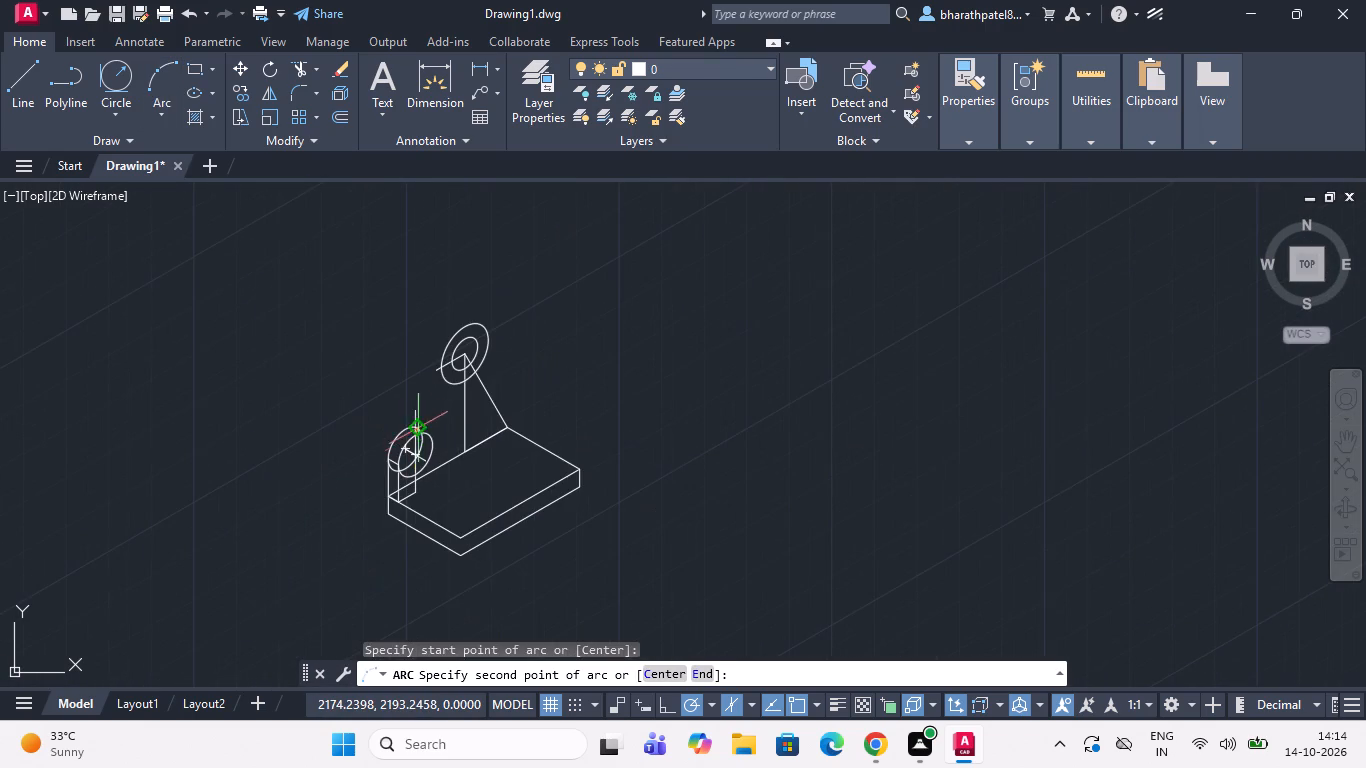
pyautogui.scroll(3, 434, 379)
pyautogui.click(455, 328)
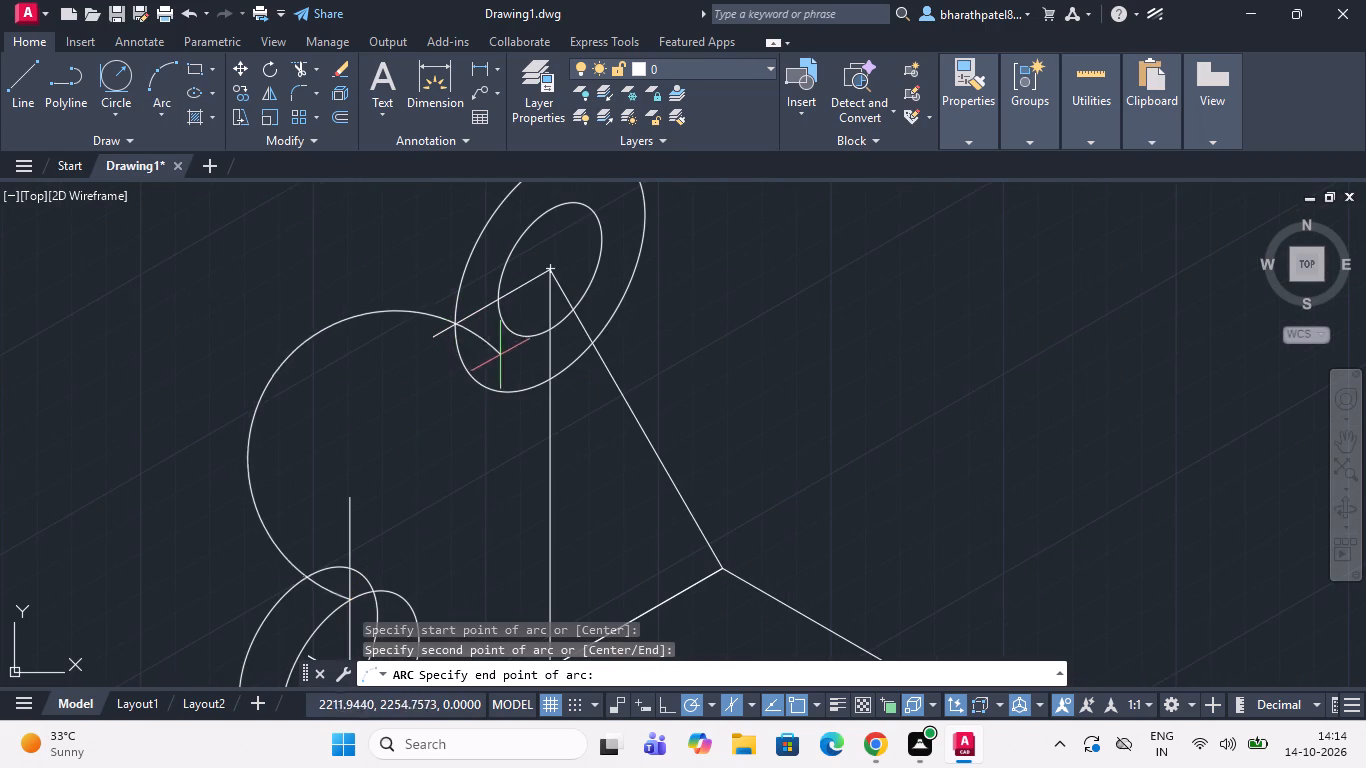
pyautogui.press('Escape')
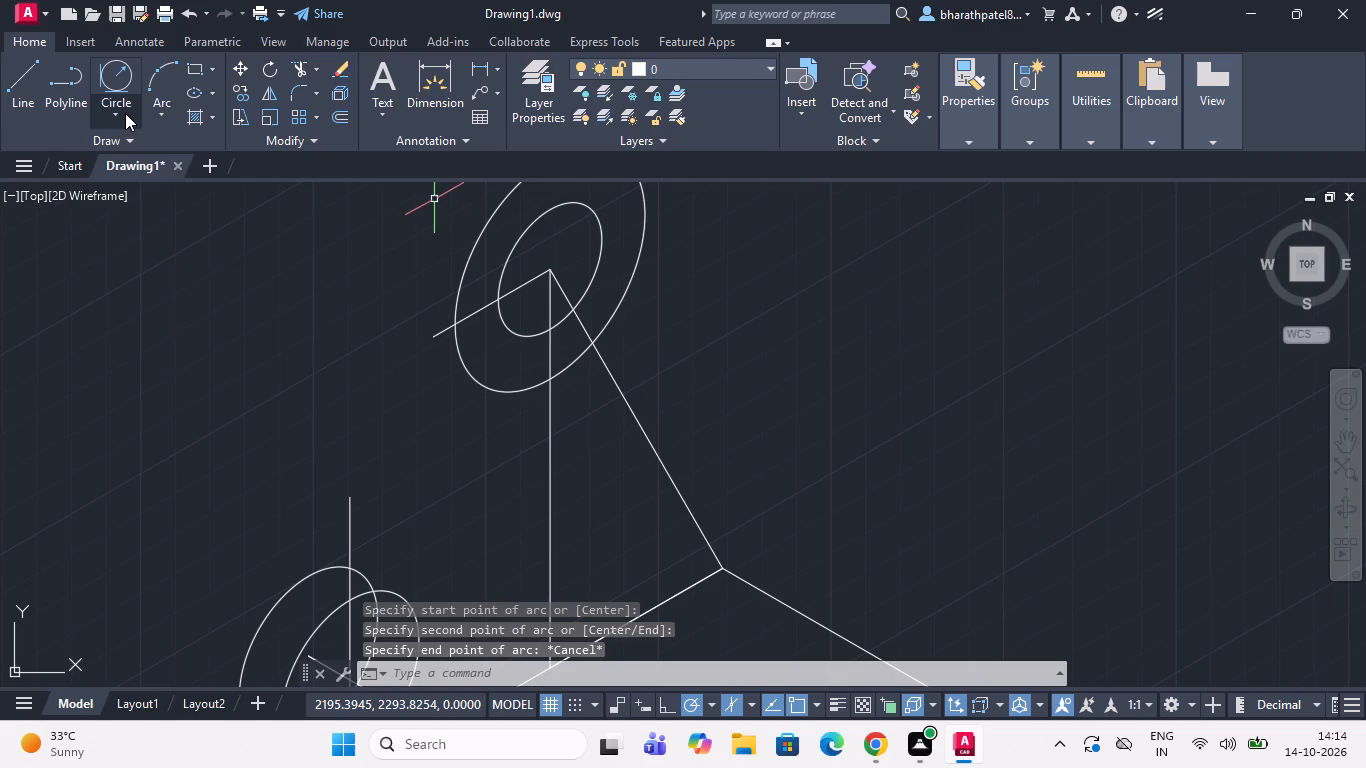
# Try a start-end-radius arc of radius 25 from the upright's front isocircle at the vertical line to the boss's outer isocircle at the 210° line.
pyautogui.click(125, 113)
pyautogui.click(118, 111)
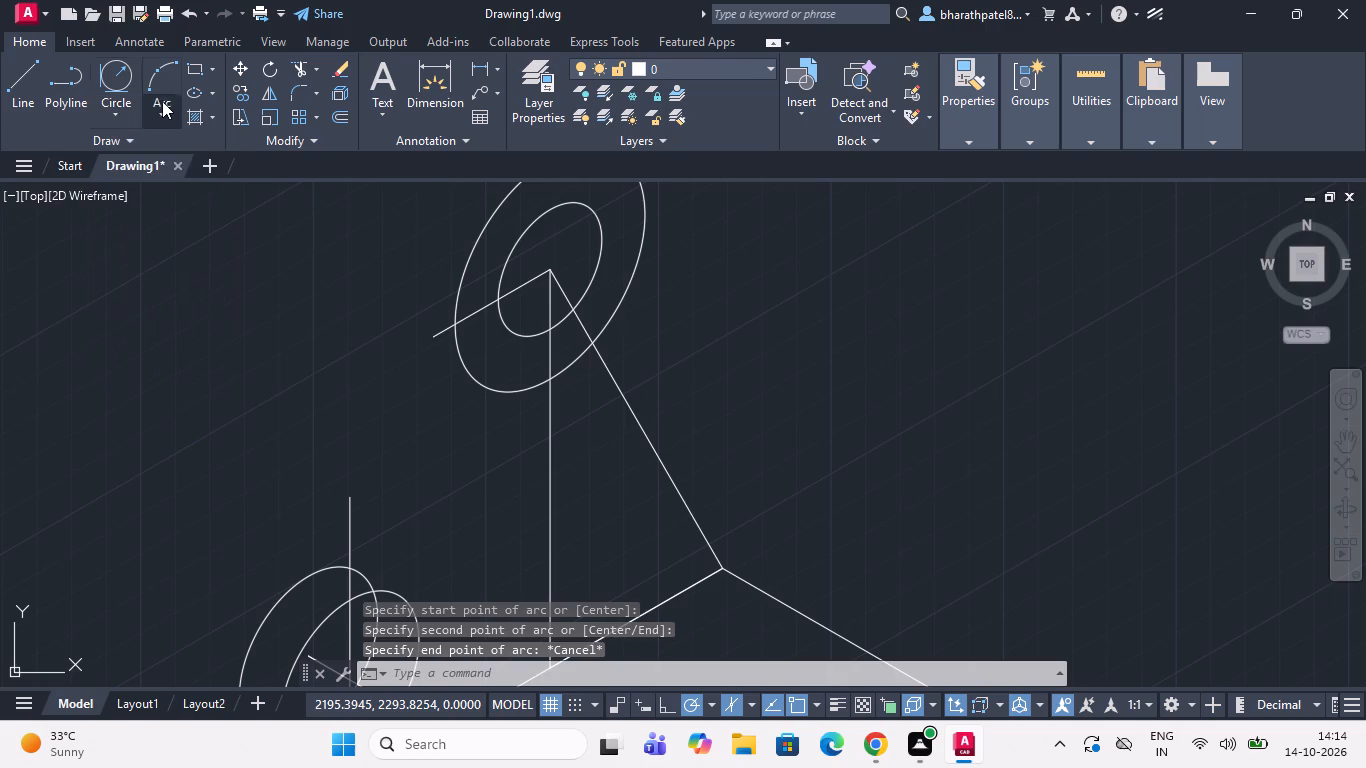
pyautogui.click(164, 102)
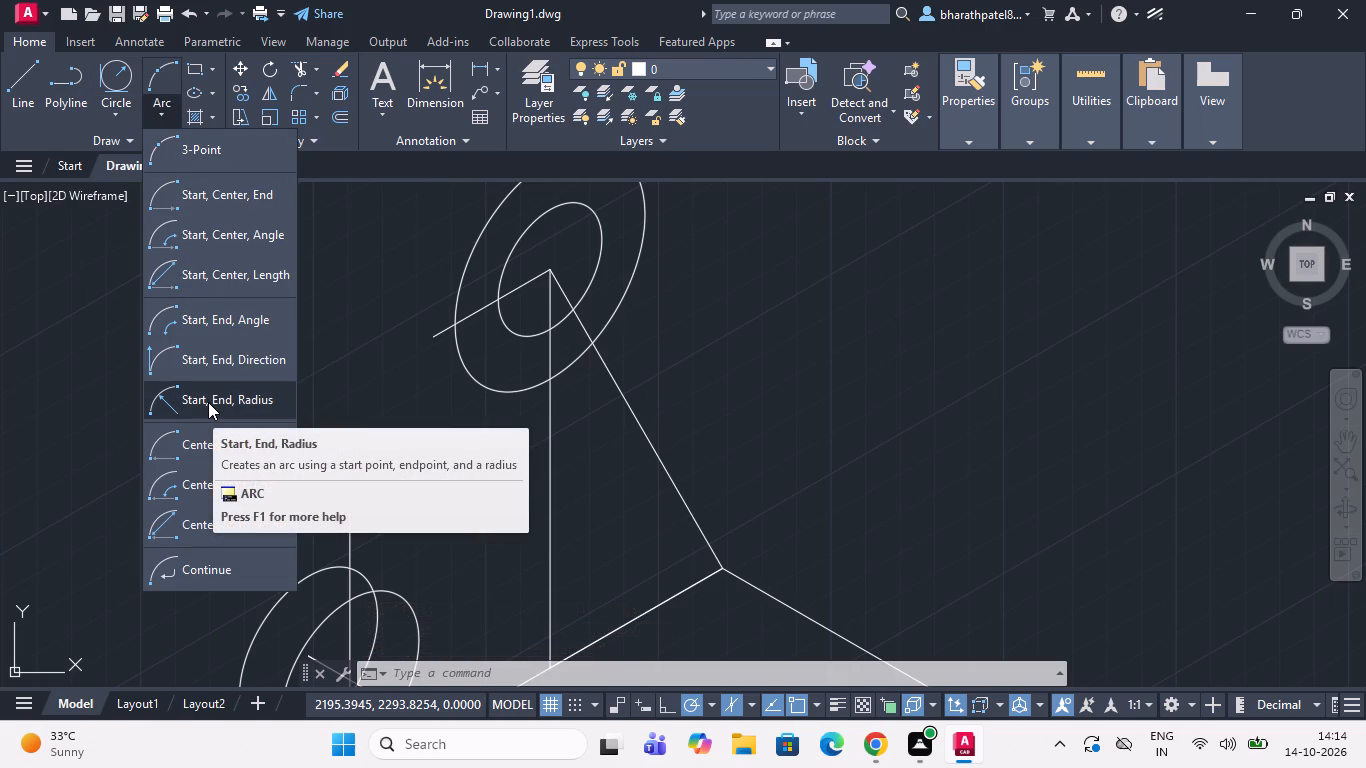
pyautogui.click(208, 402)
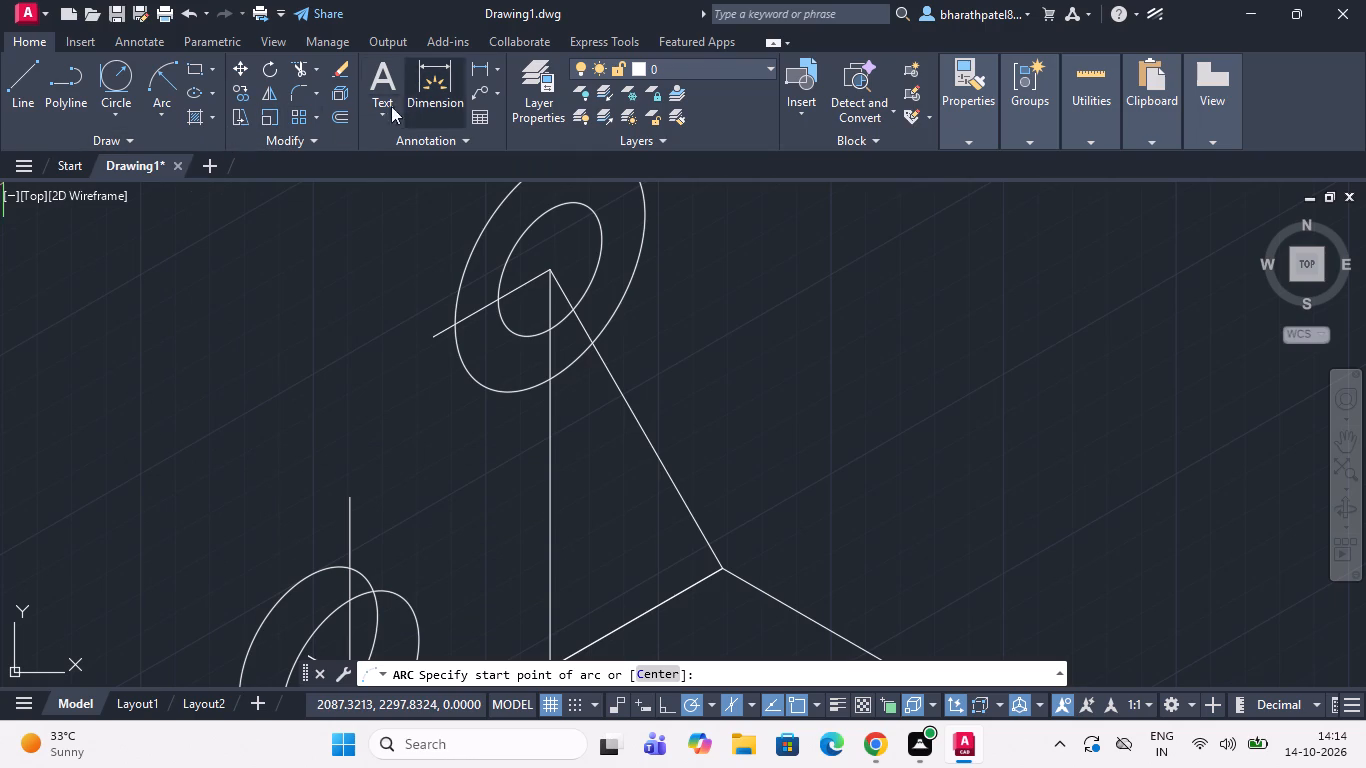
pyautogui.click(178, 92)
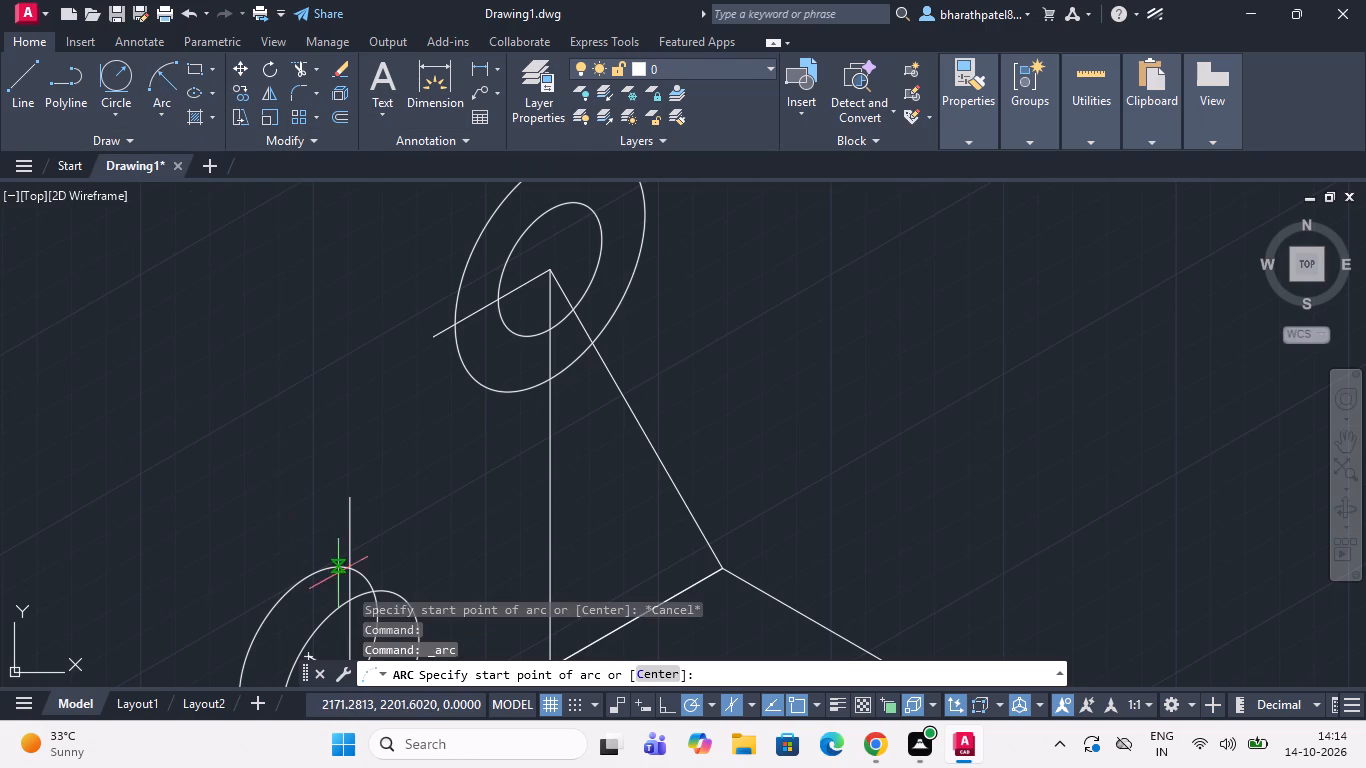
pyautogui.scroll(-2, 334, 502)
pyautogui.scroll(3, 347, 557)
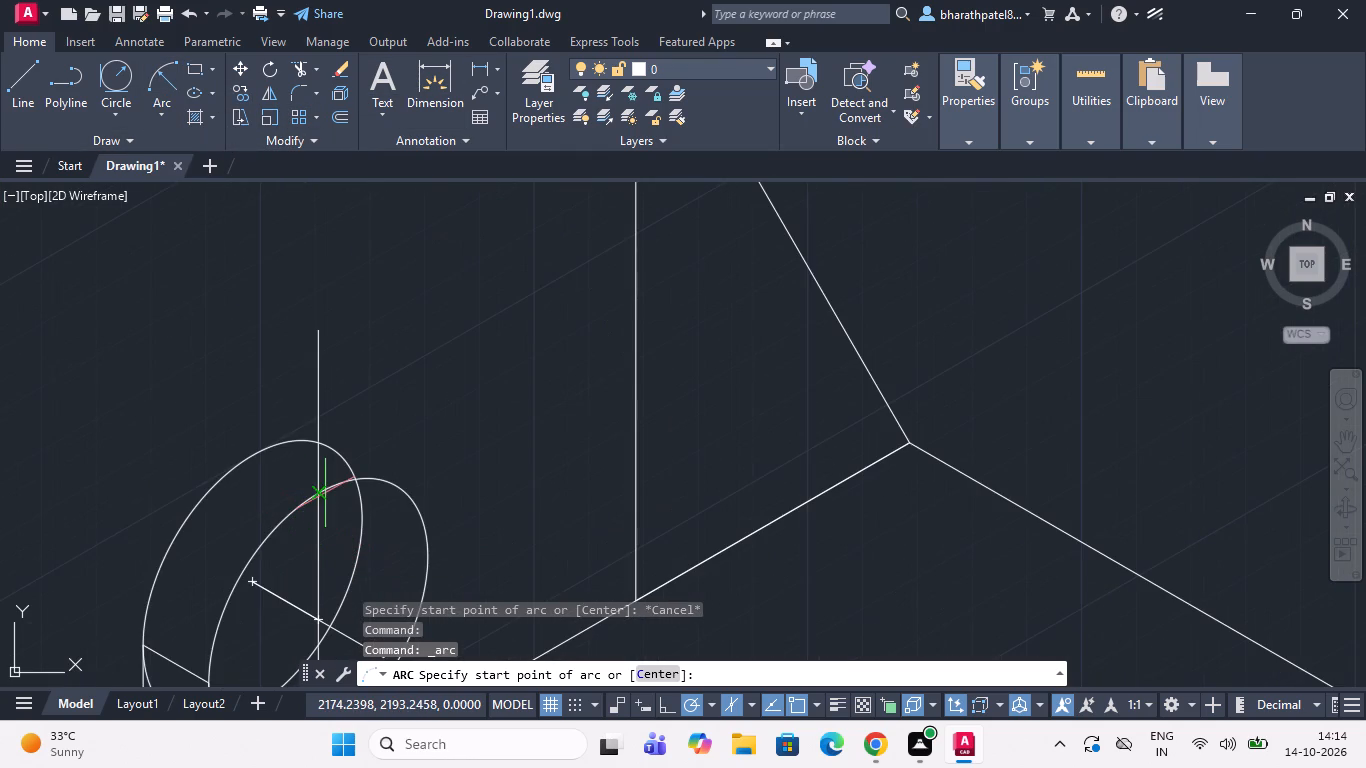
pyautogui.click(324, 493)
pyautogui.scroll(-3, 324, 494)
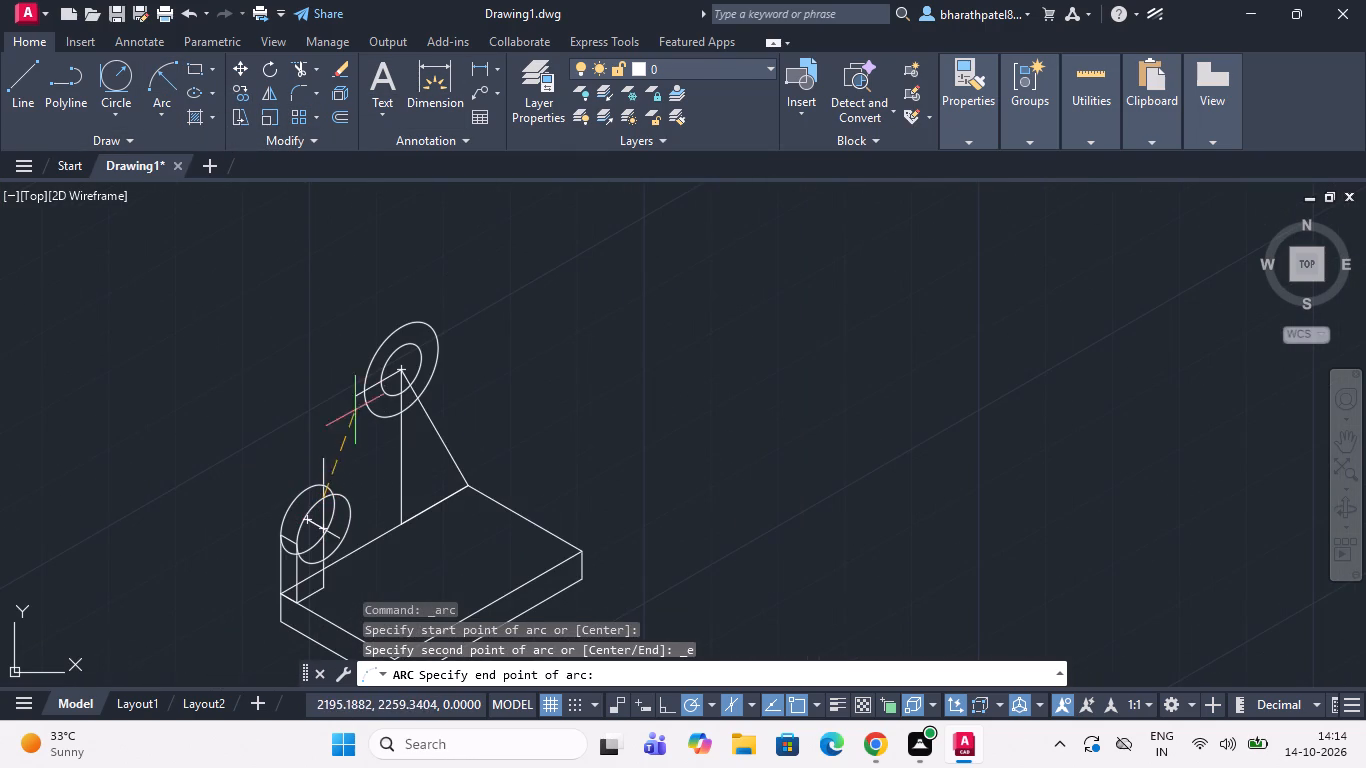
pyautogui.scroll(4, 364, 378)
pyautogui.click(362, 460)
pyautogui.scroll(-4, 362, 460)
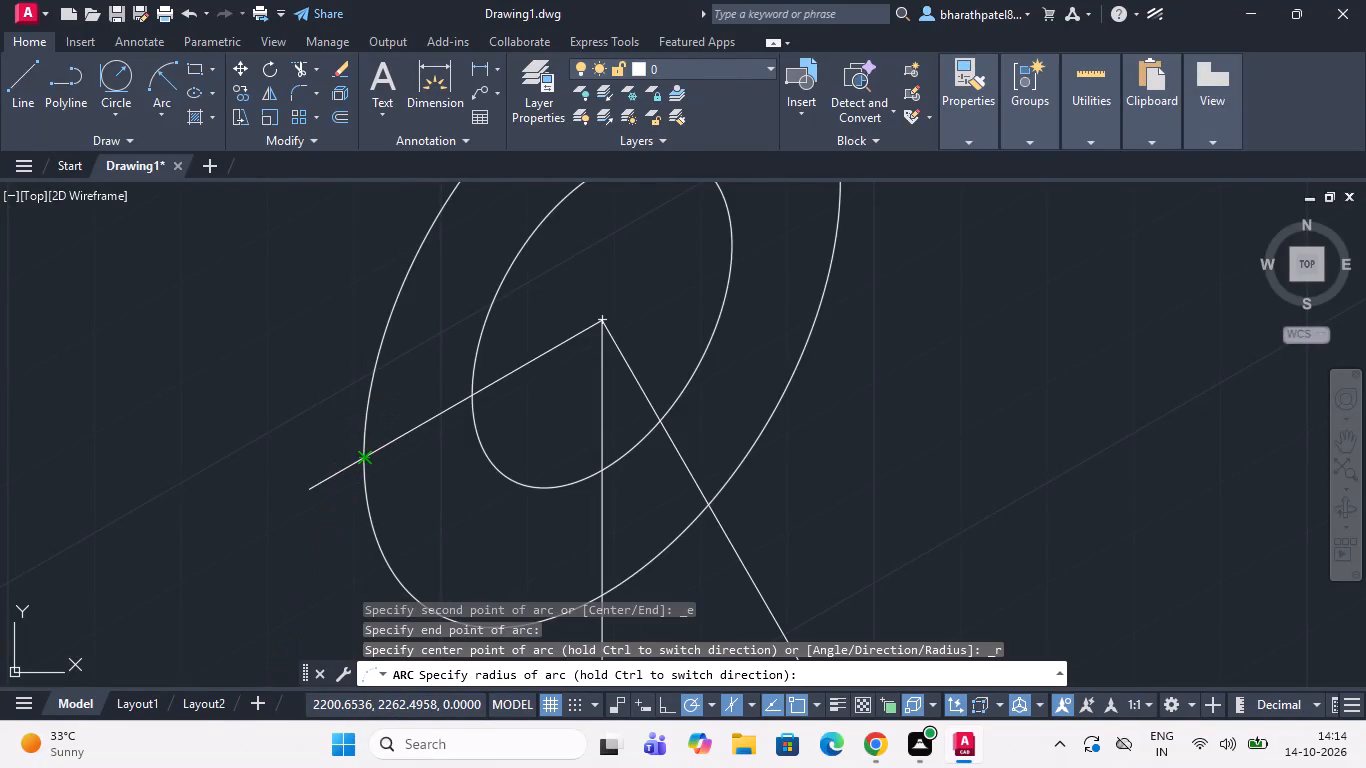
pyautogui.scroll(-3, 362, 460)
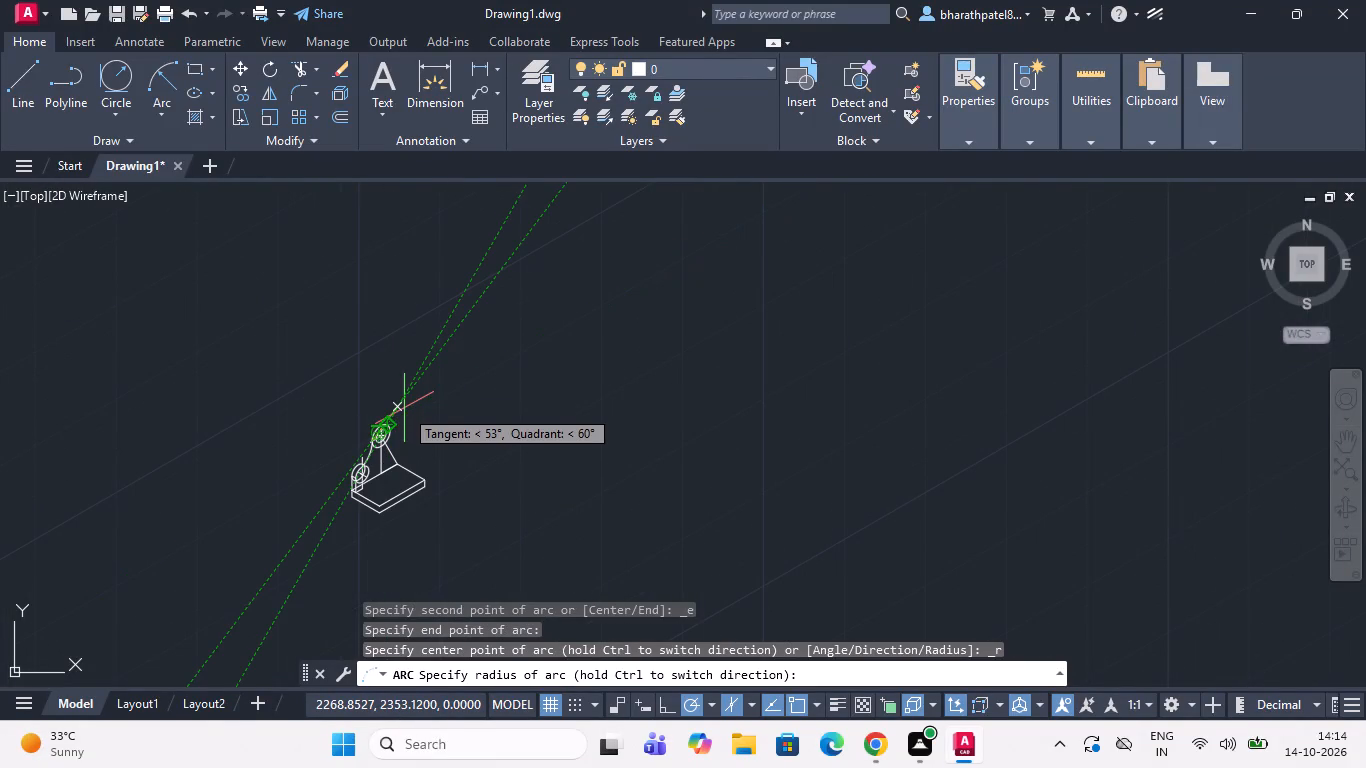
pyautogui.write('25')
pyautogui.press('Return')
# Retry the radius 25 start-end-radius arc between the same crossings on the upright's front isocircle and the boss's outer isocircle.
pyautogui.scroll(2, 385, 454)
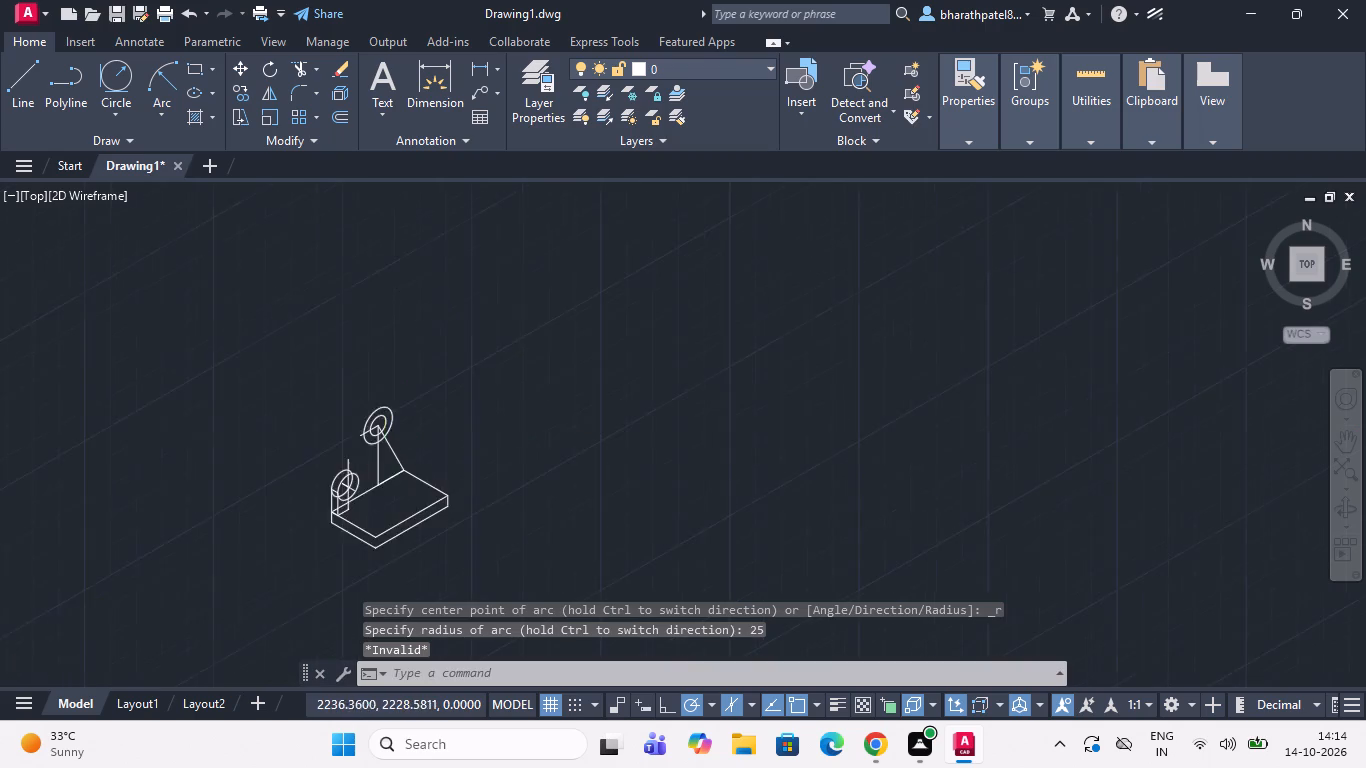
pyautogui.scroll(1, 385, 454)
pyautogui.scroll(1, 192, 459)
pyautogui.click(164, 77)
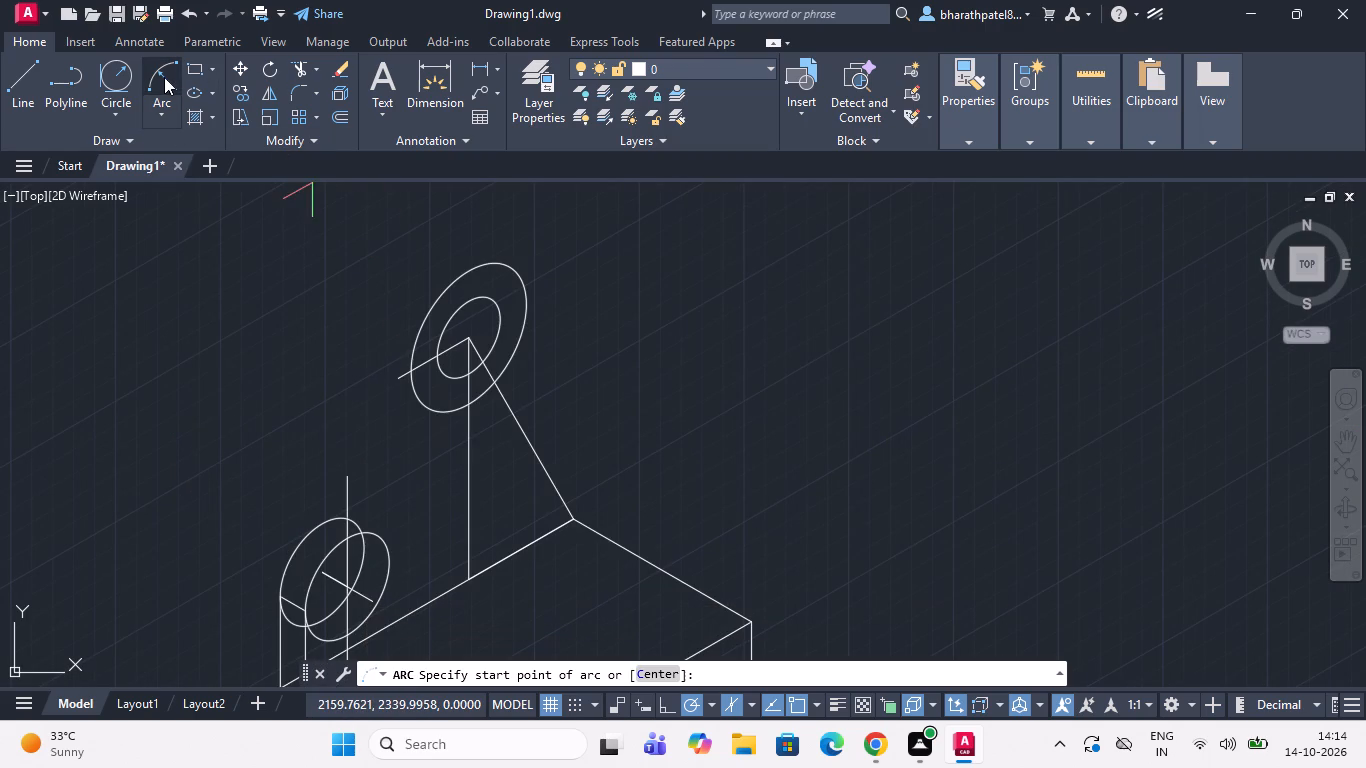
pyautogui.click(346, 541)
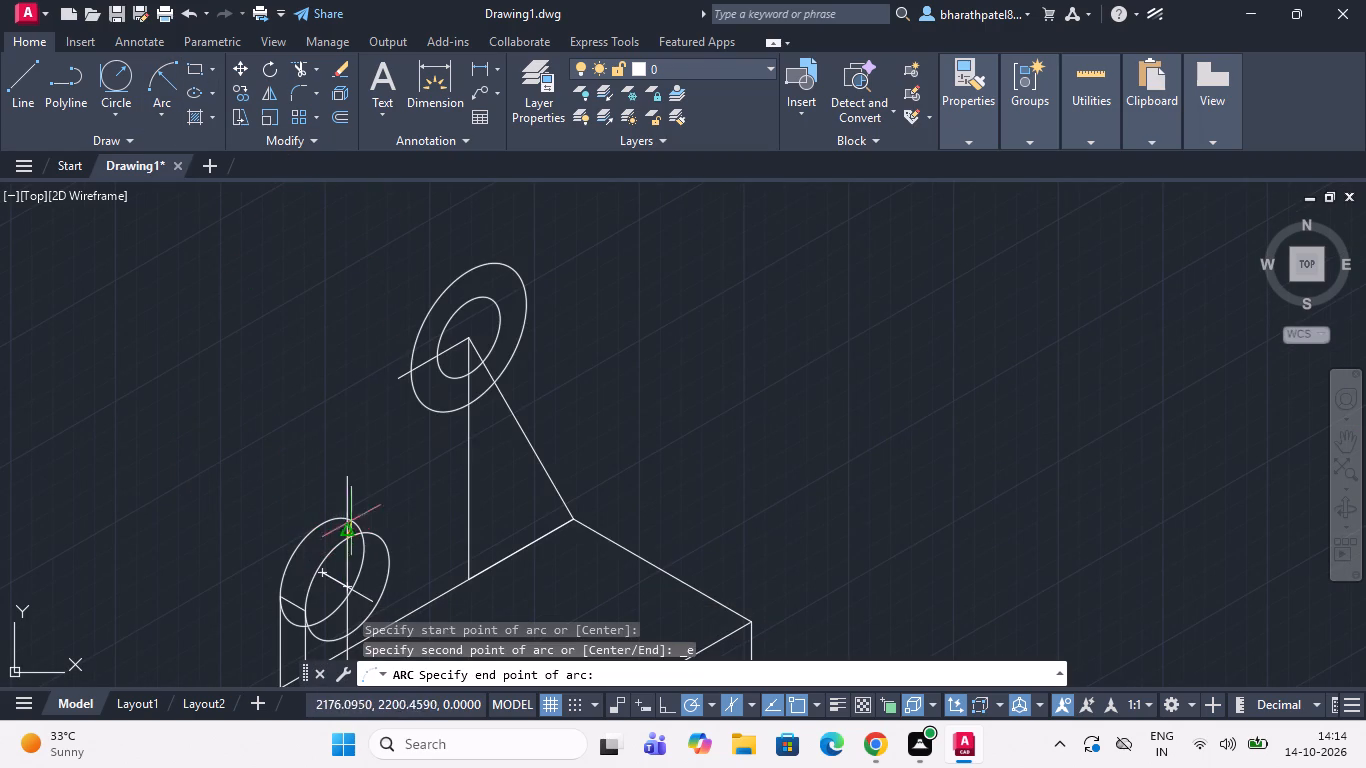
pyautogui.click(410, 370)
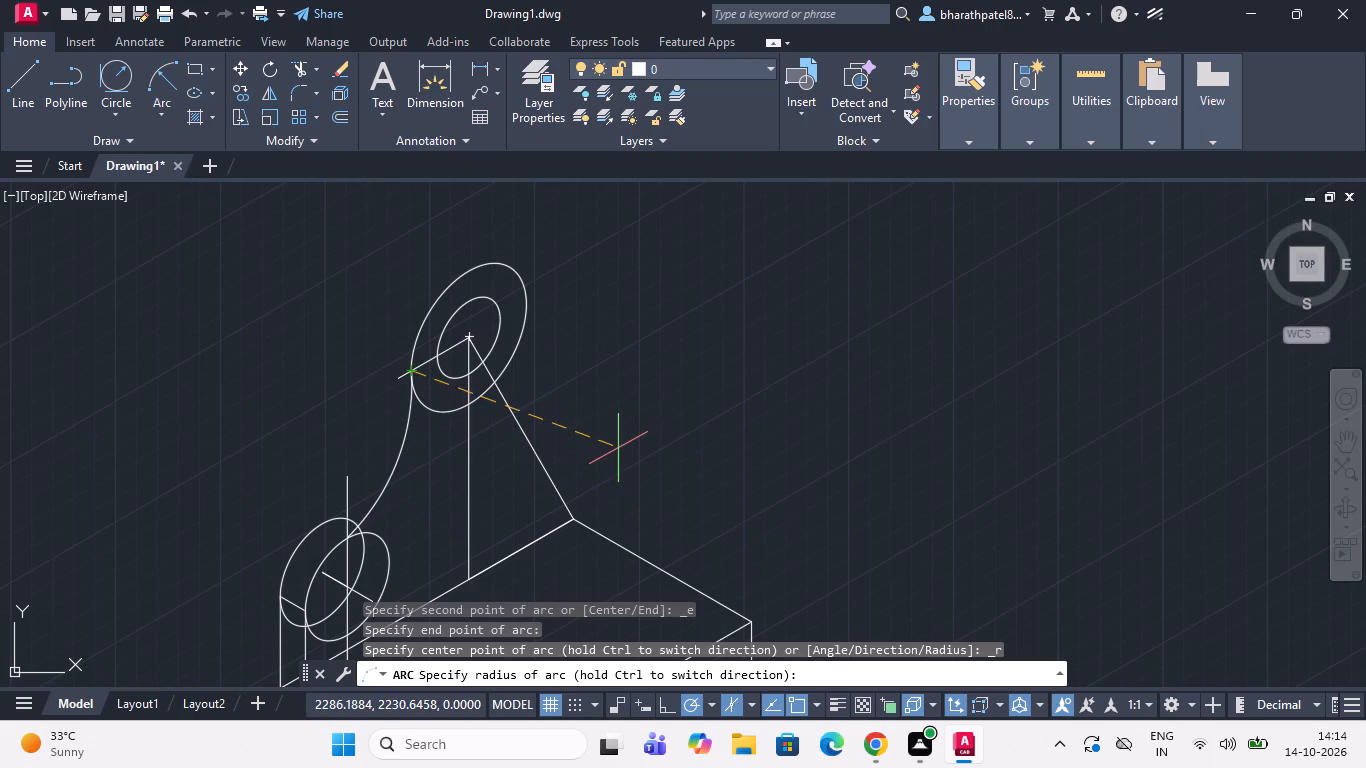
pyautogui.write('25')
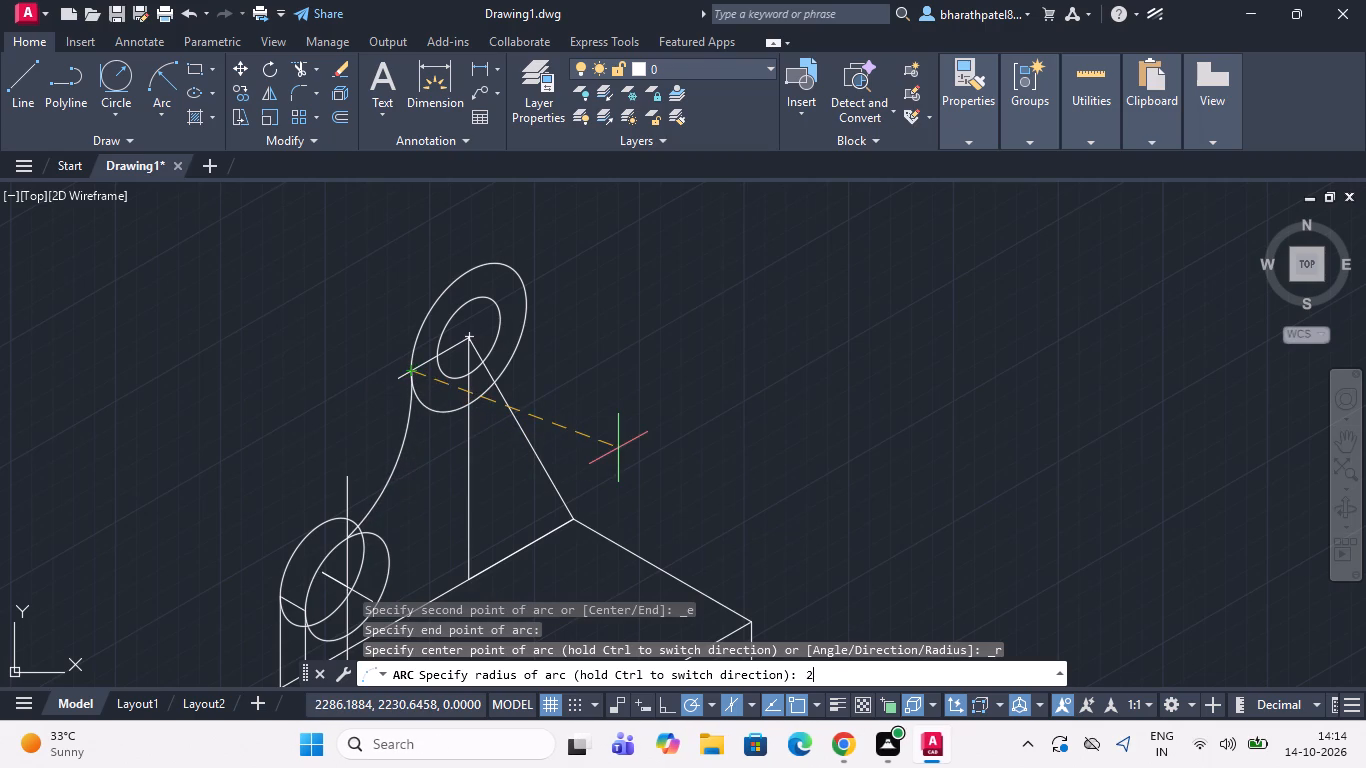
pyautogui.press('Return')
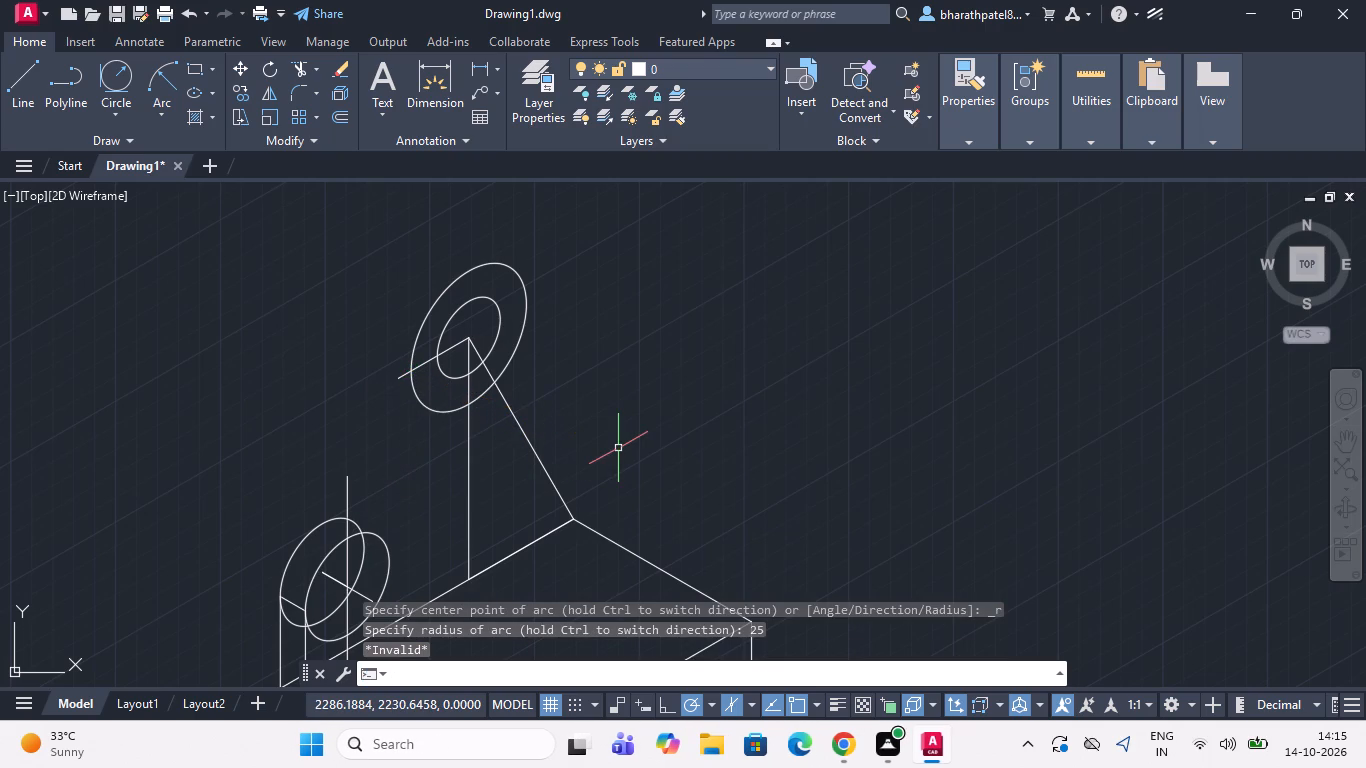
# Draw a line about 64 long at 210° from the outer end of the boss's 210° line.
pyautogui.scroll(-1, 454, 405)
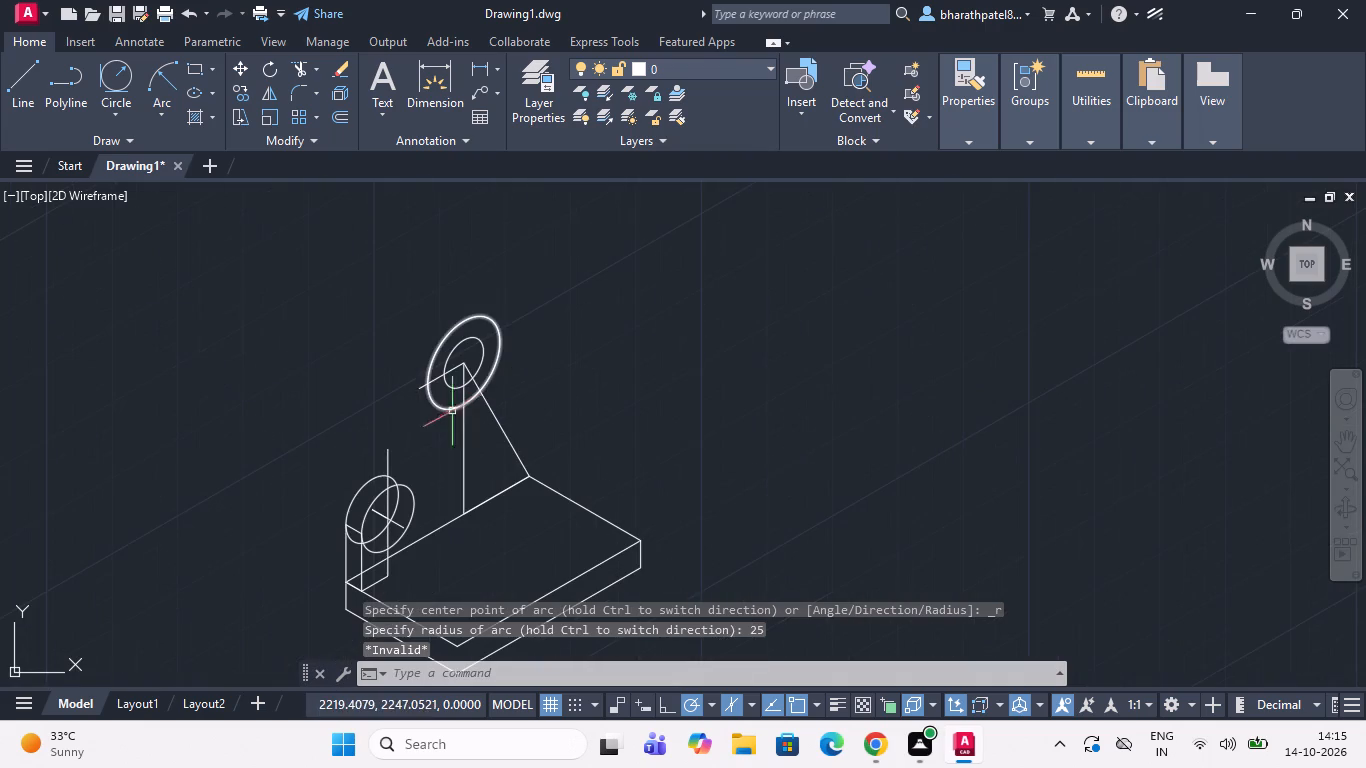
pyautogui.scroll(1, 343, 482)
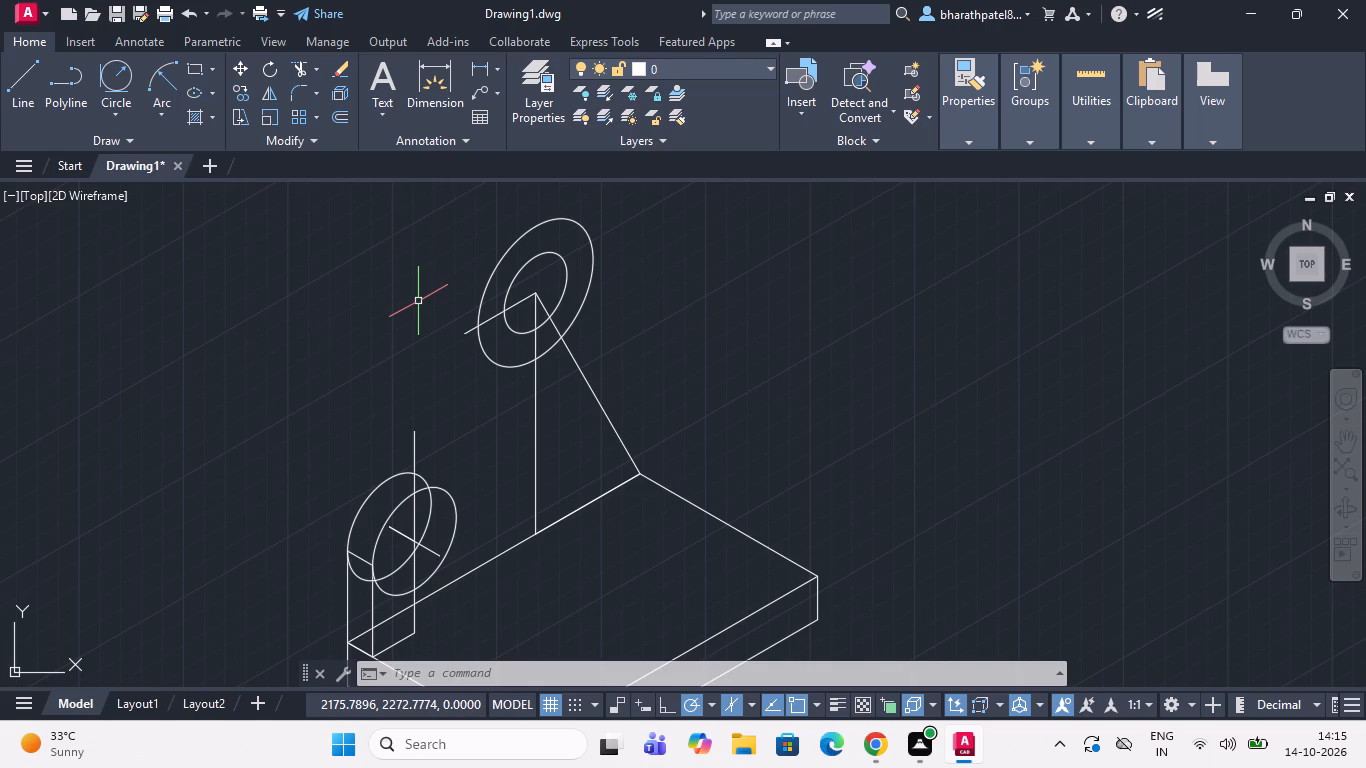
pyautogui.scroll(-1, 418, 301)
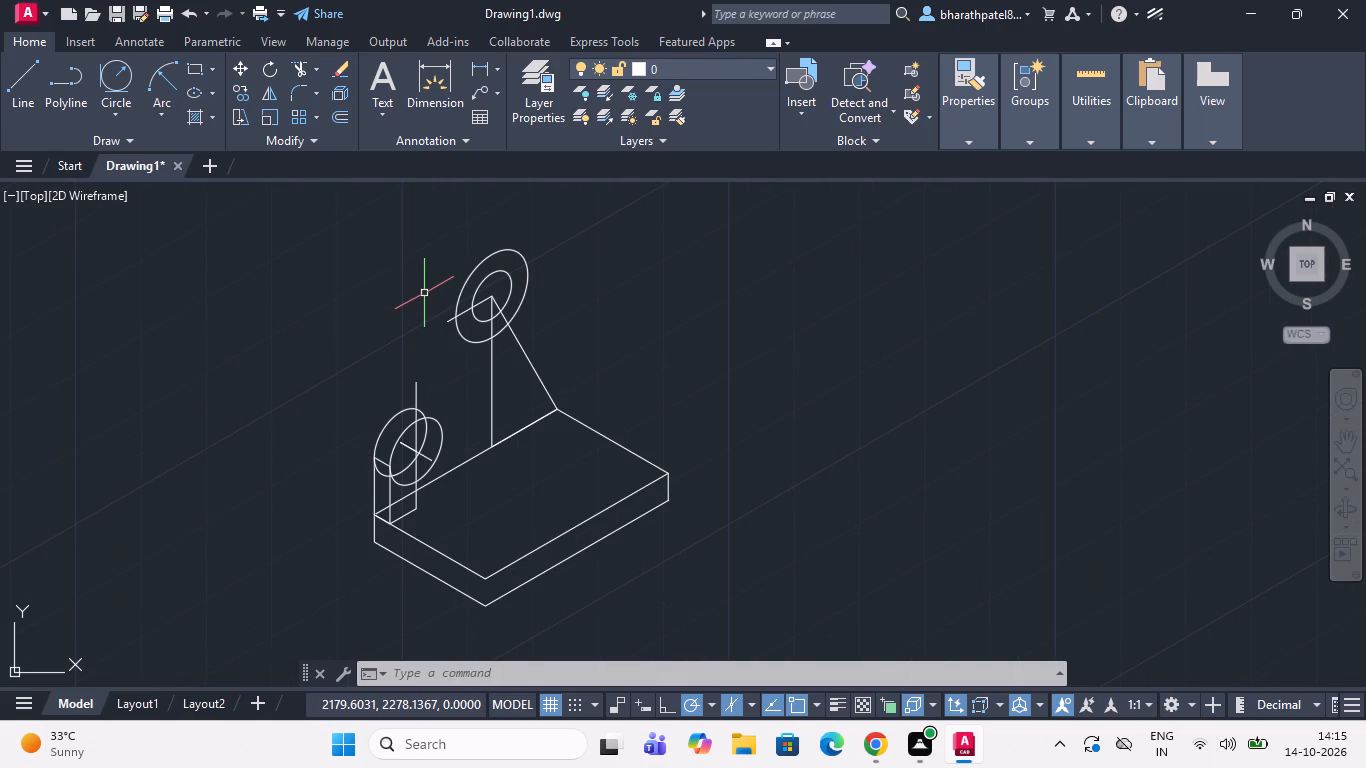
pyautogui.click(11, 88)
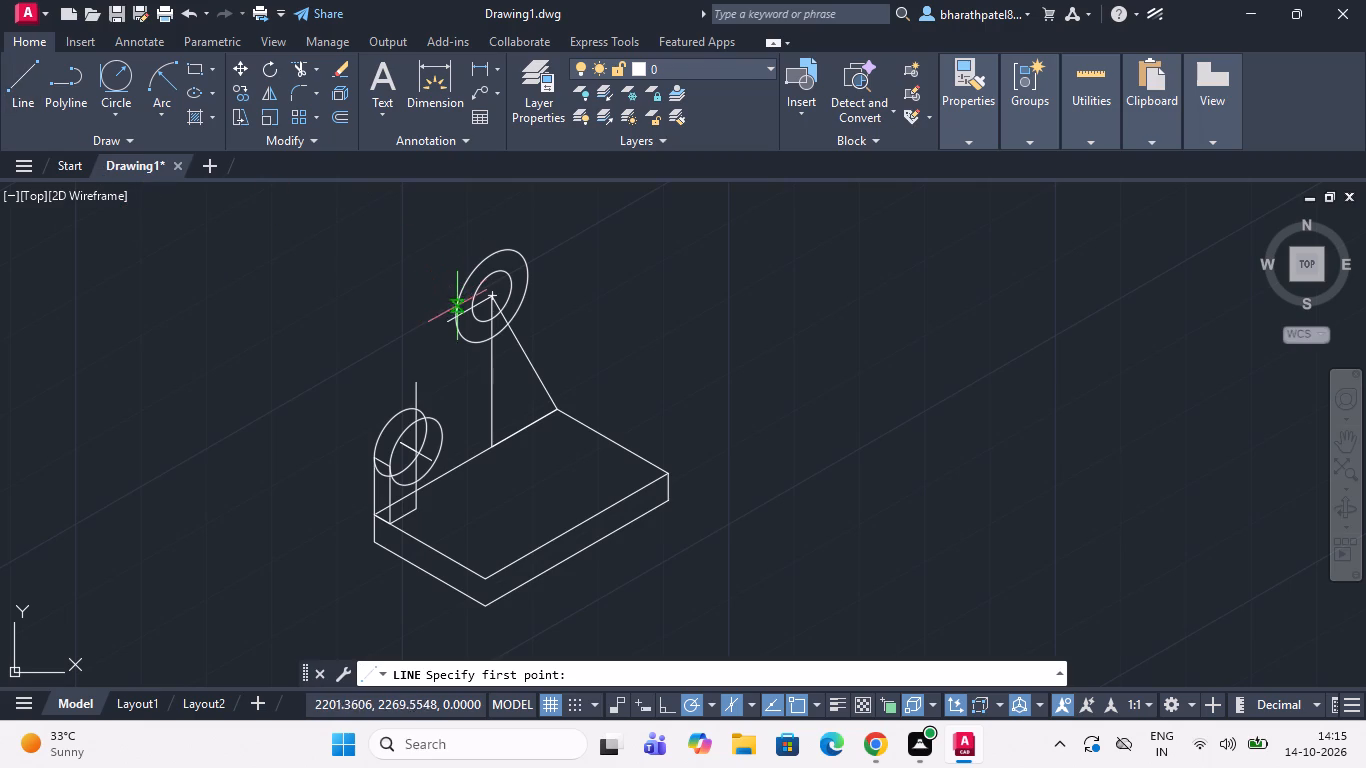
pyautogui.scroll(3, 456, 315)
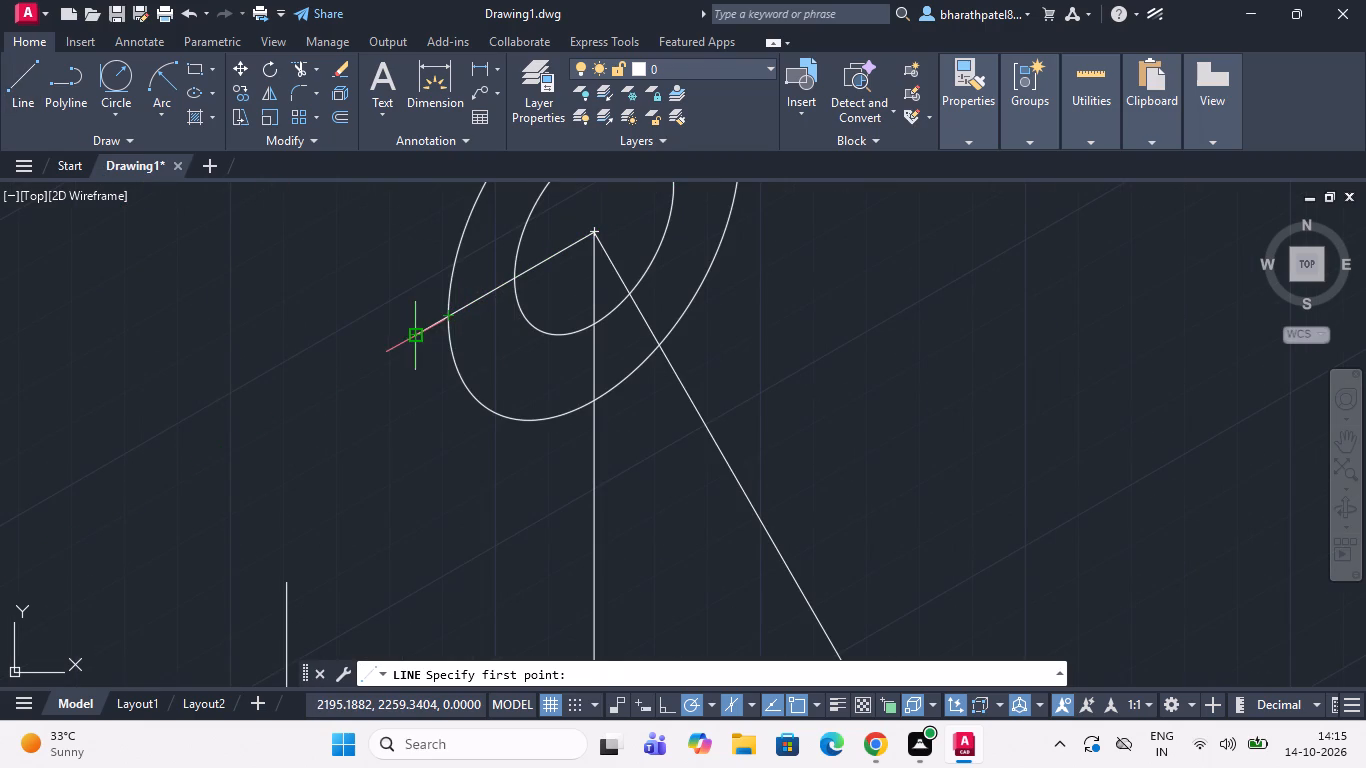
pyautogui.click(417, 333)
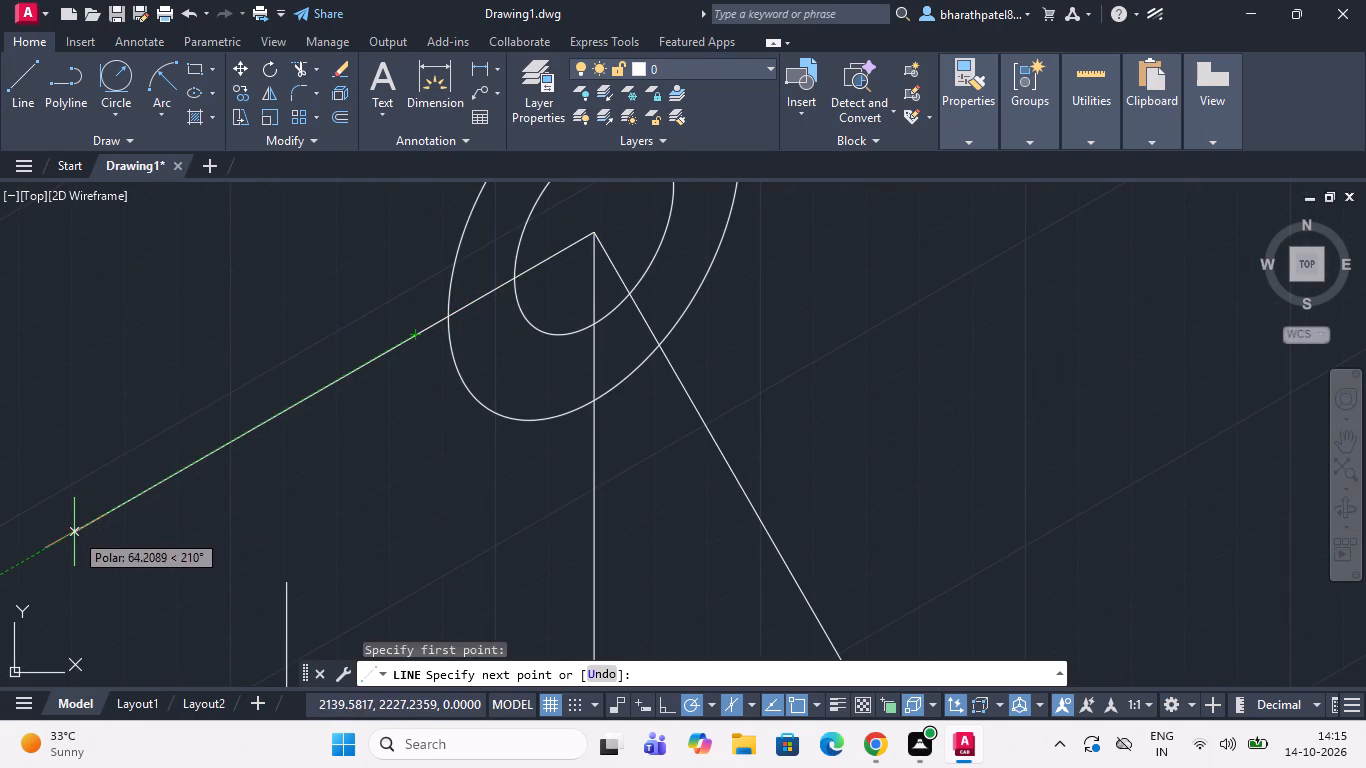
pyautogui.click(74, 532)
pyautogui.press('Escape')
# Draw a vertical line about 50 long upward from the top of the upright's vertical centre line, crossing the 210° line.
pyautogui.click(22, 74)
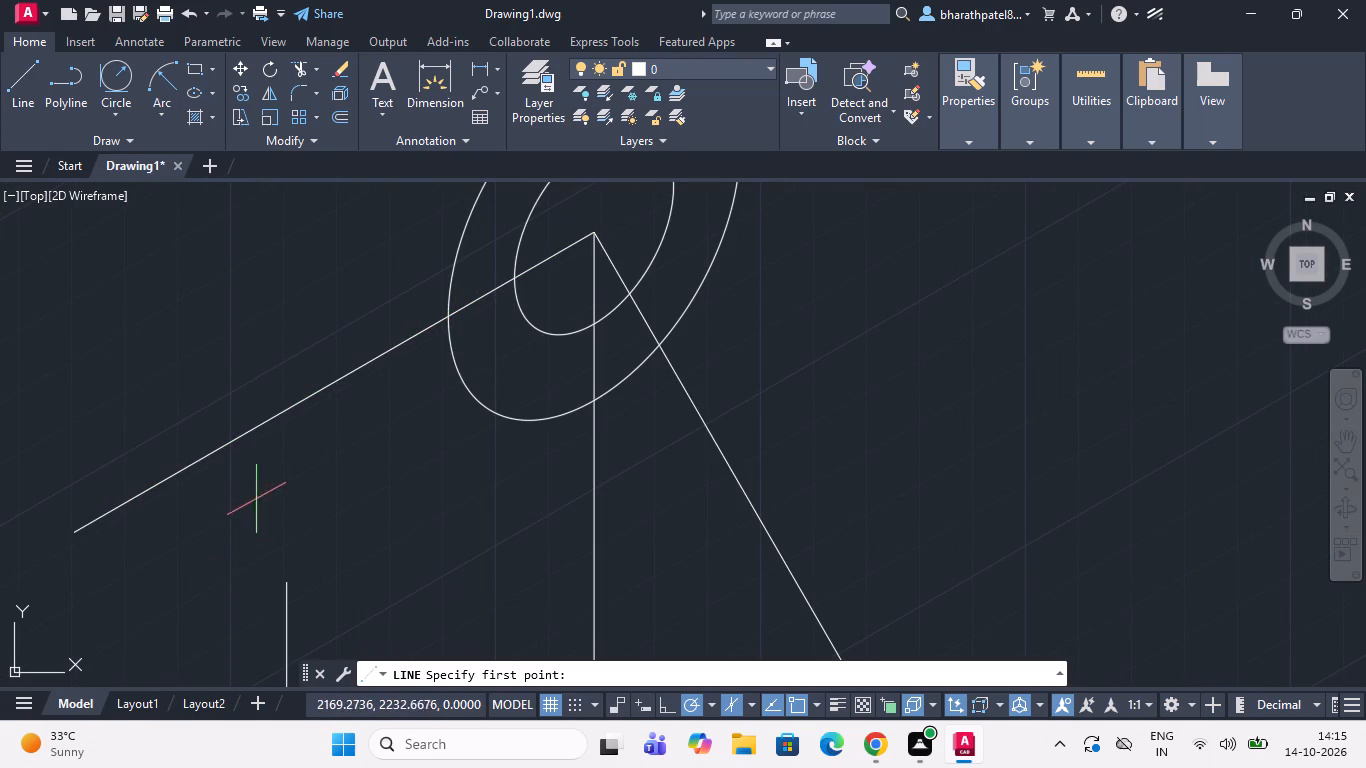
pyautogui.moveTo(288, 577); pyautogui.dragTo(289, 564)
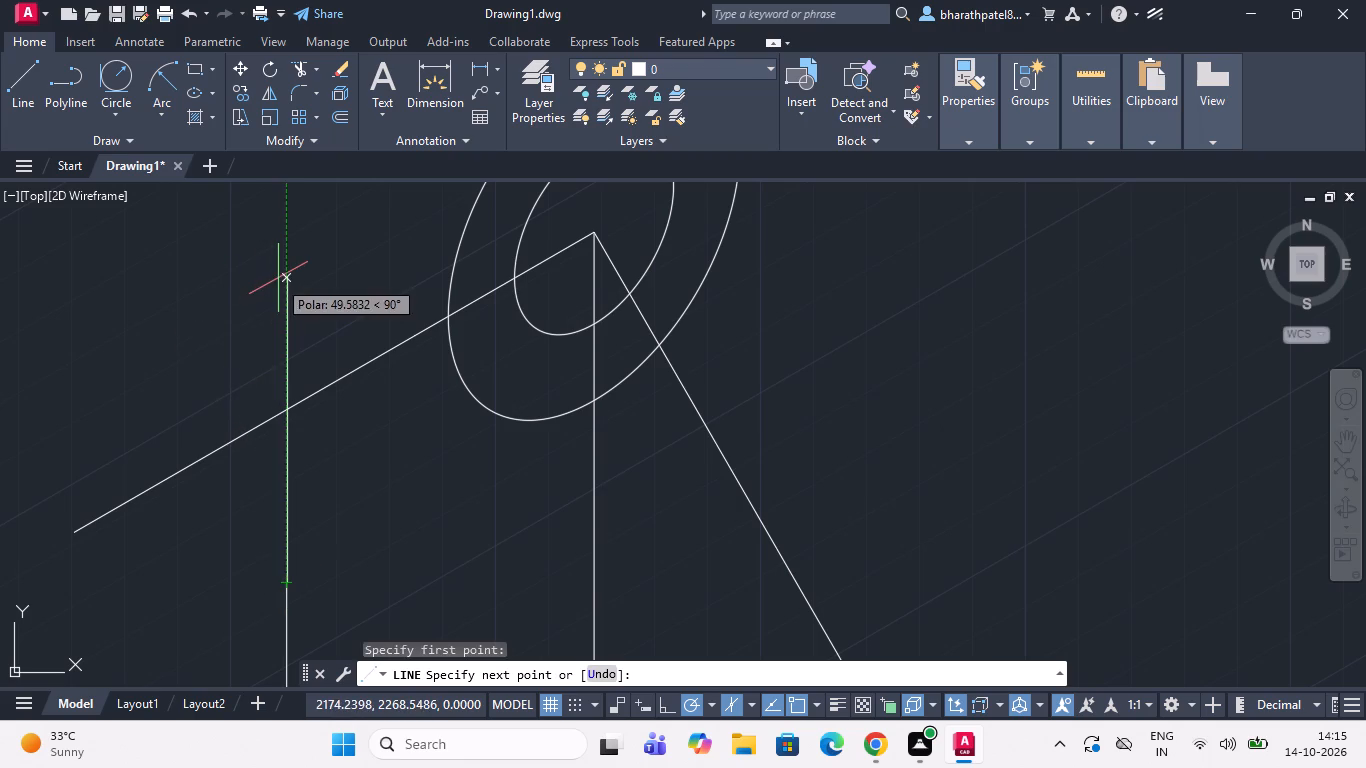
pyautogui.click(278, 278)
pyautogui.scroll(-2, 278, 278)
pyautogui.press('Escape')
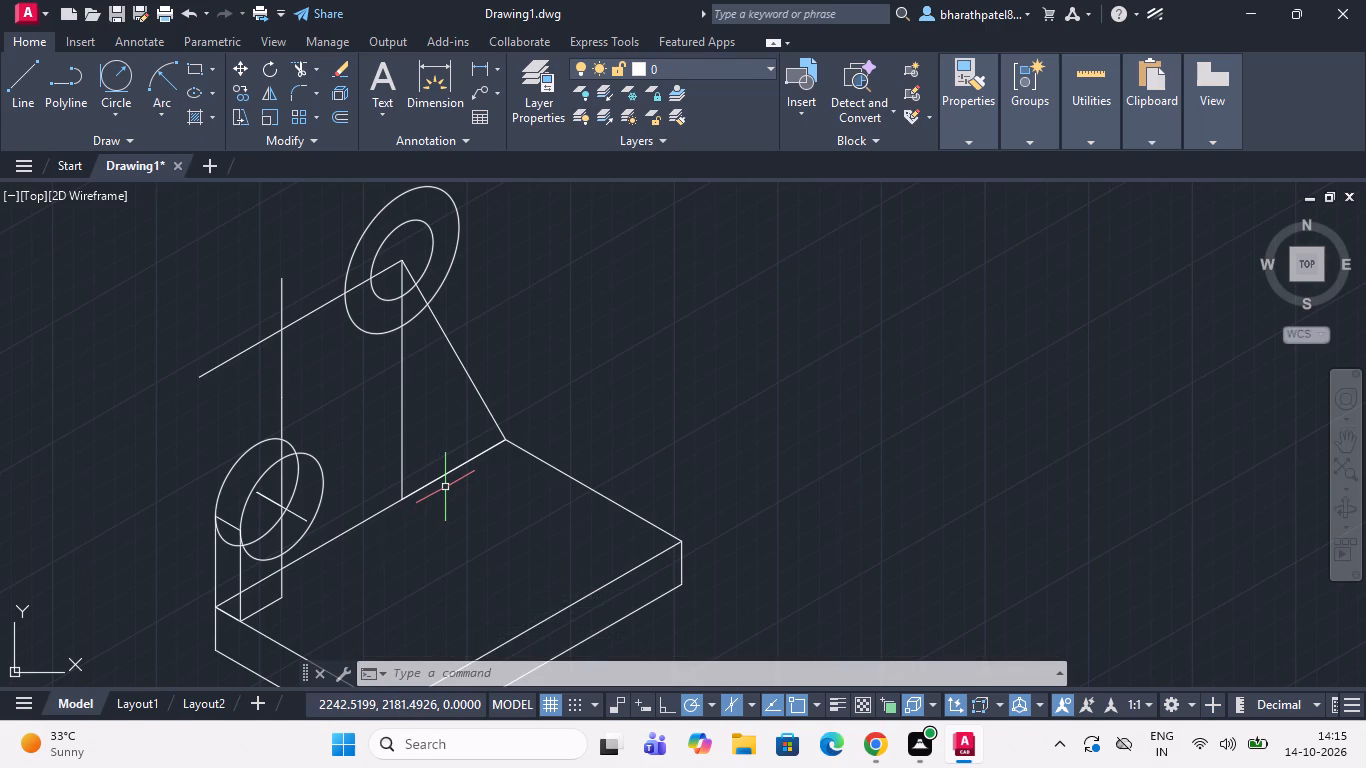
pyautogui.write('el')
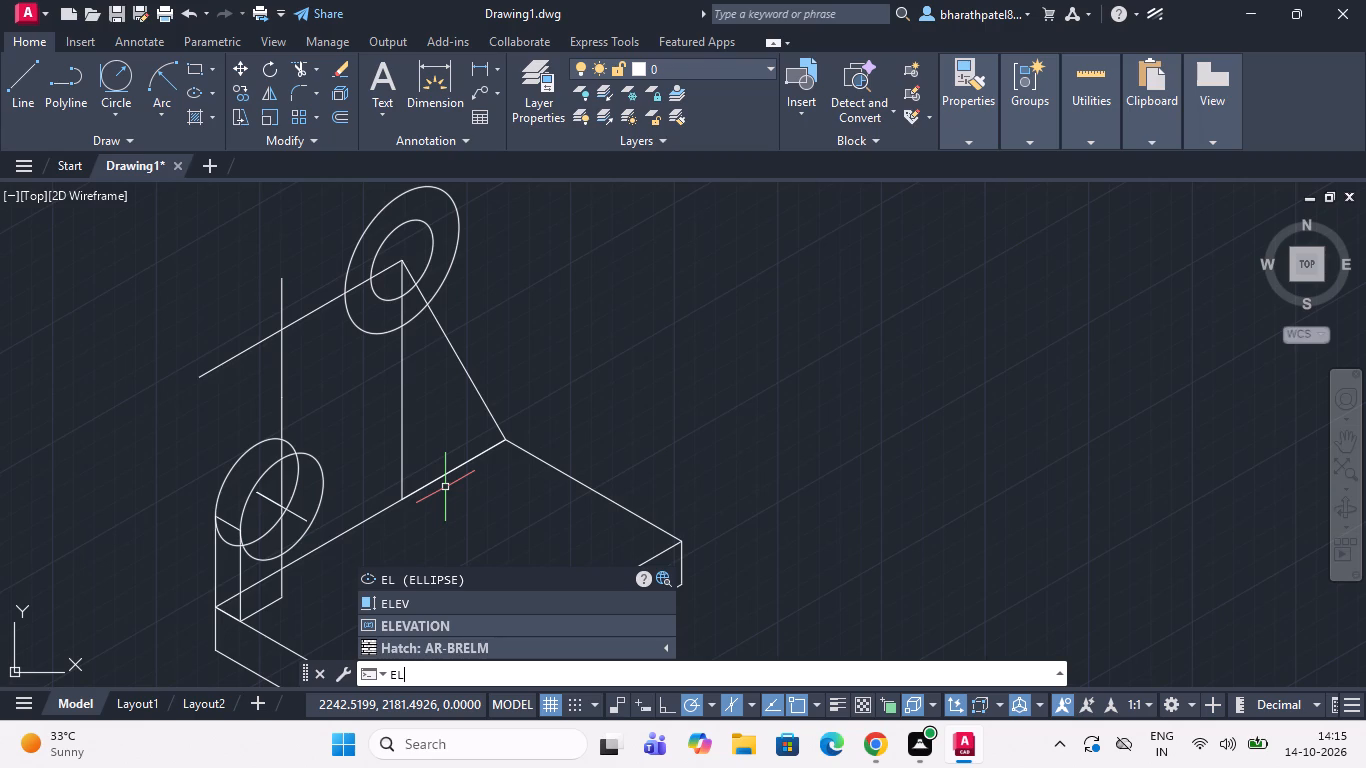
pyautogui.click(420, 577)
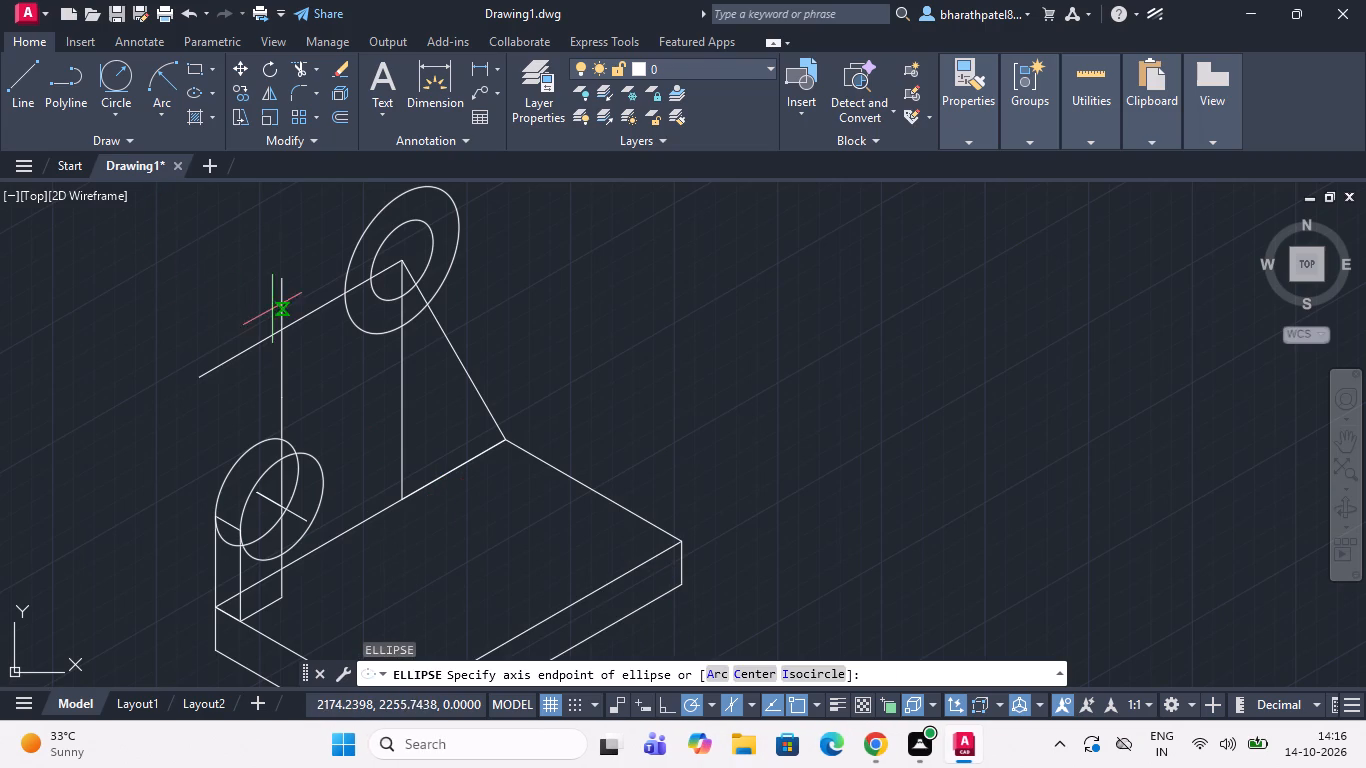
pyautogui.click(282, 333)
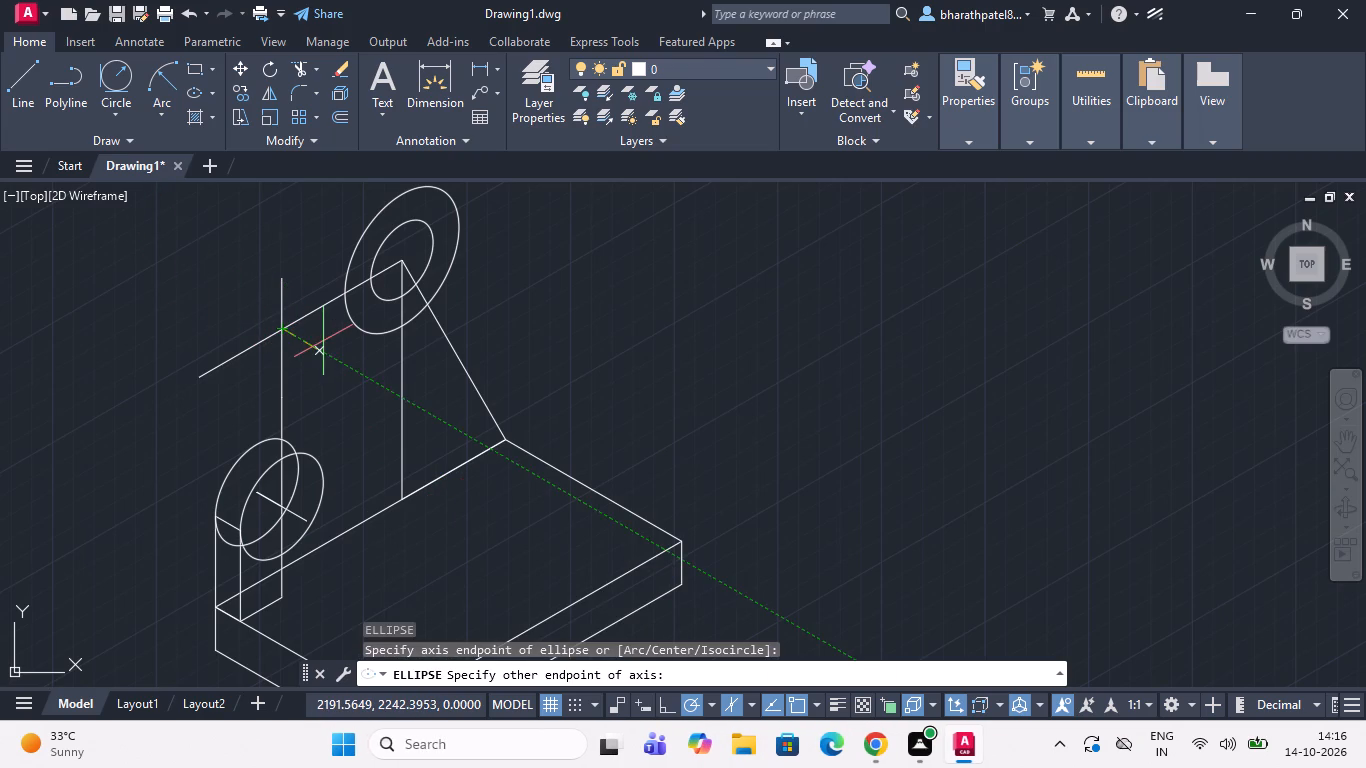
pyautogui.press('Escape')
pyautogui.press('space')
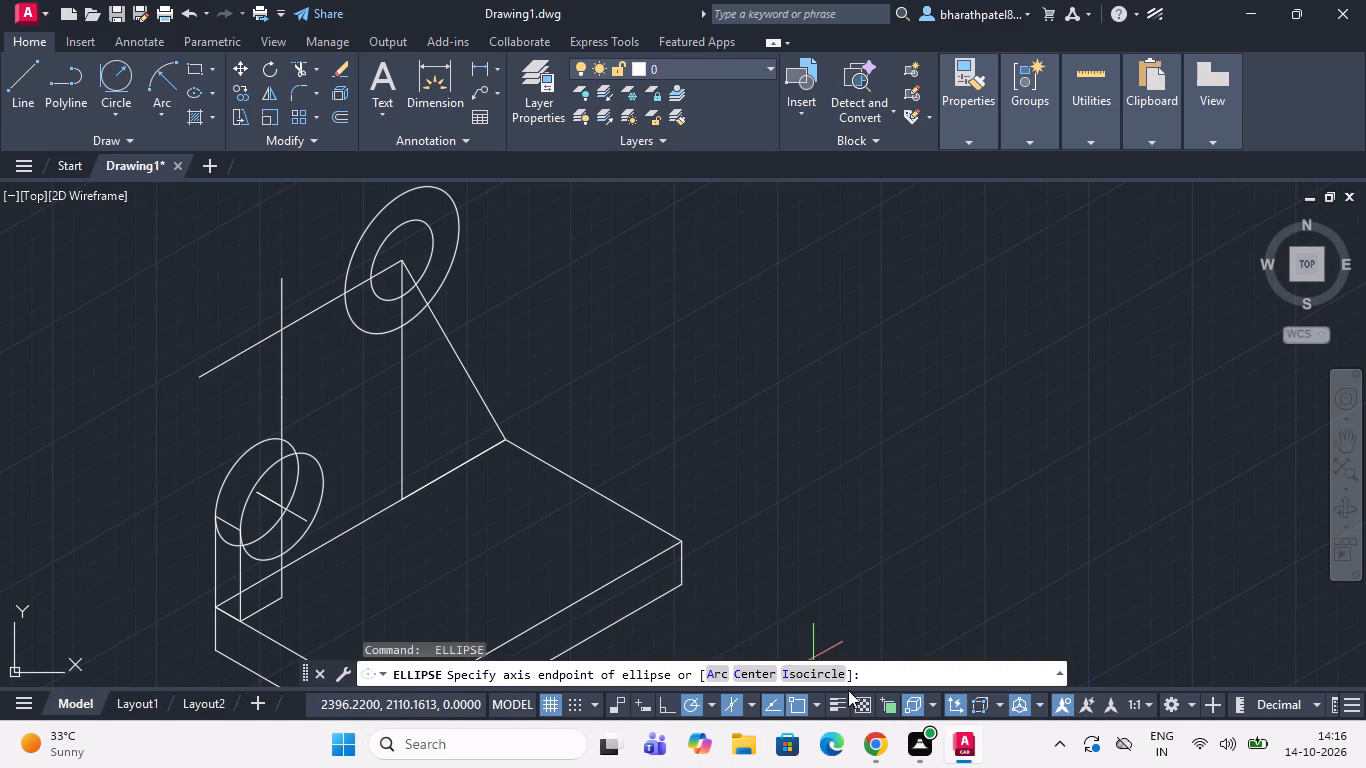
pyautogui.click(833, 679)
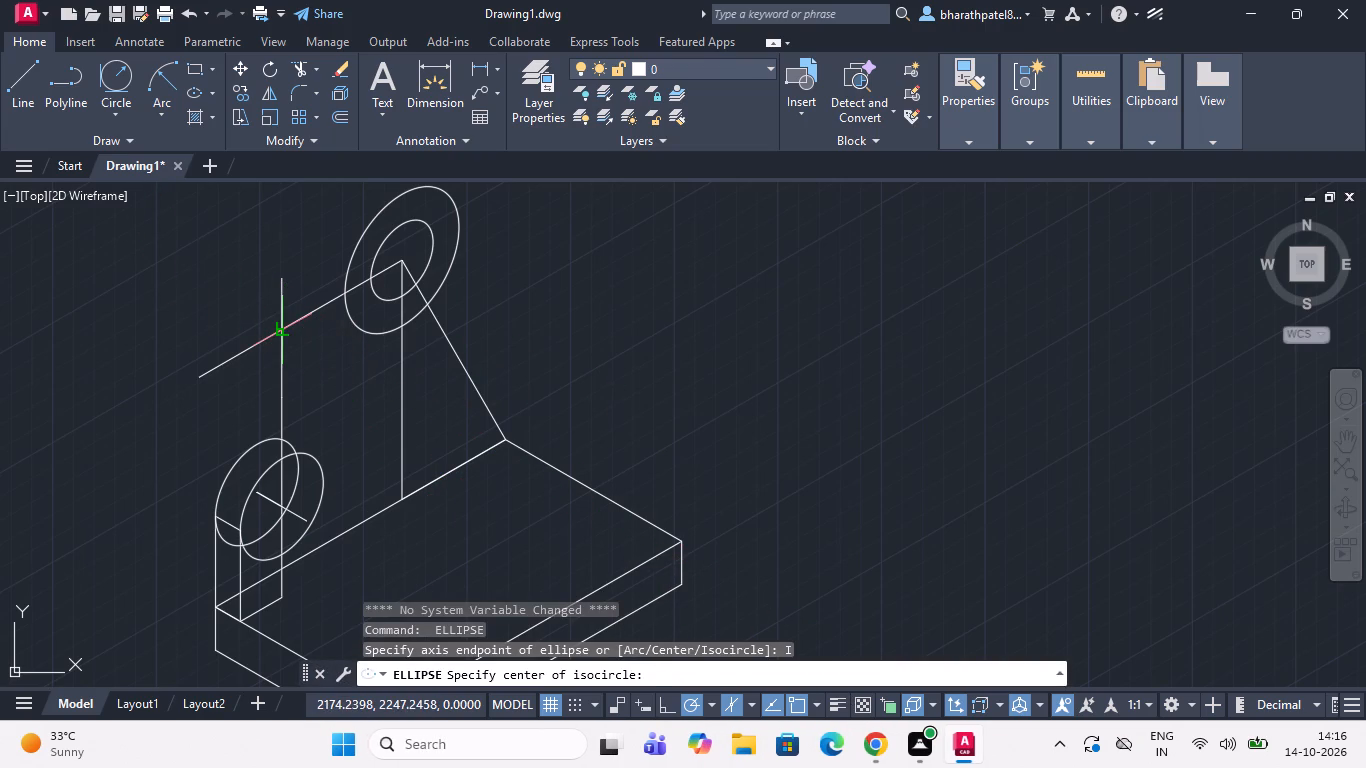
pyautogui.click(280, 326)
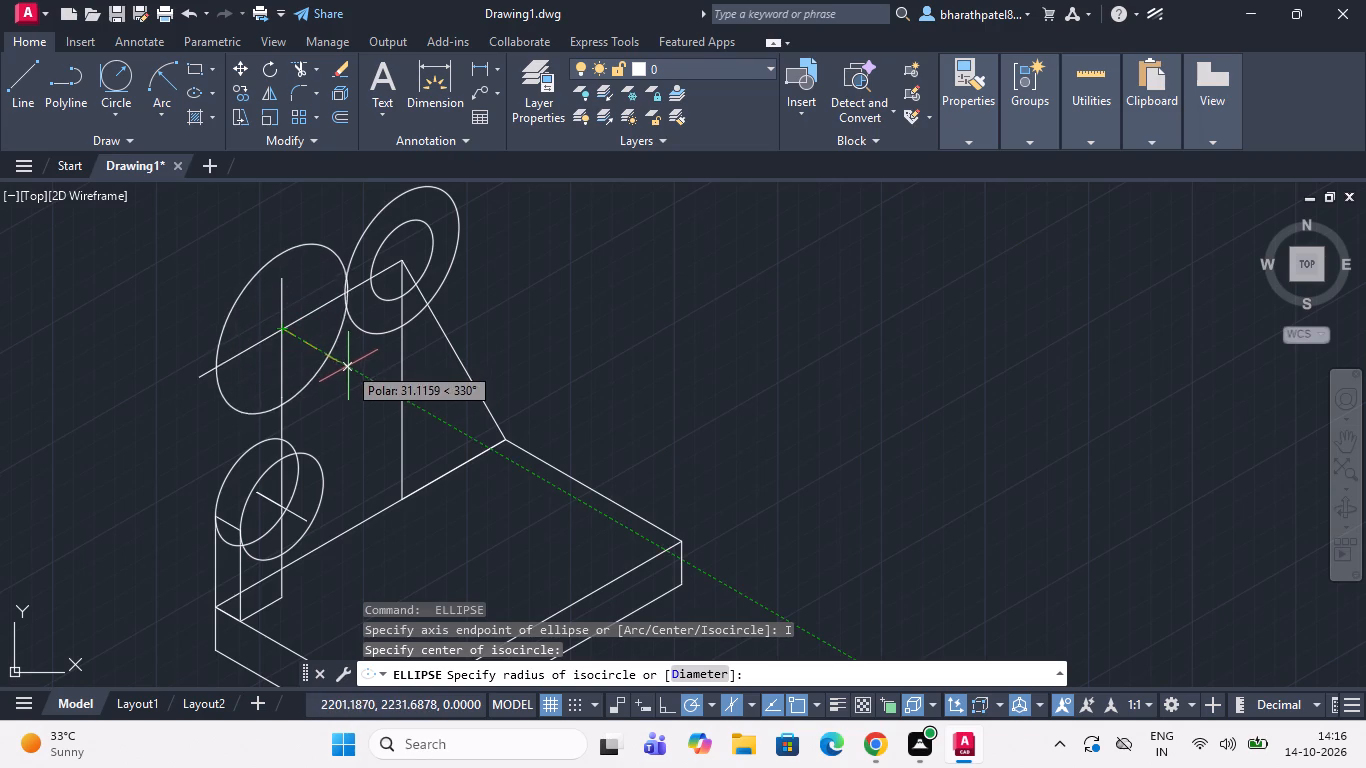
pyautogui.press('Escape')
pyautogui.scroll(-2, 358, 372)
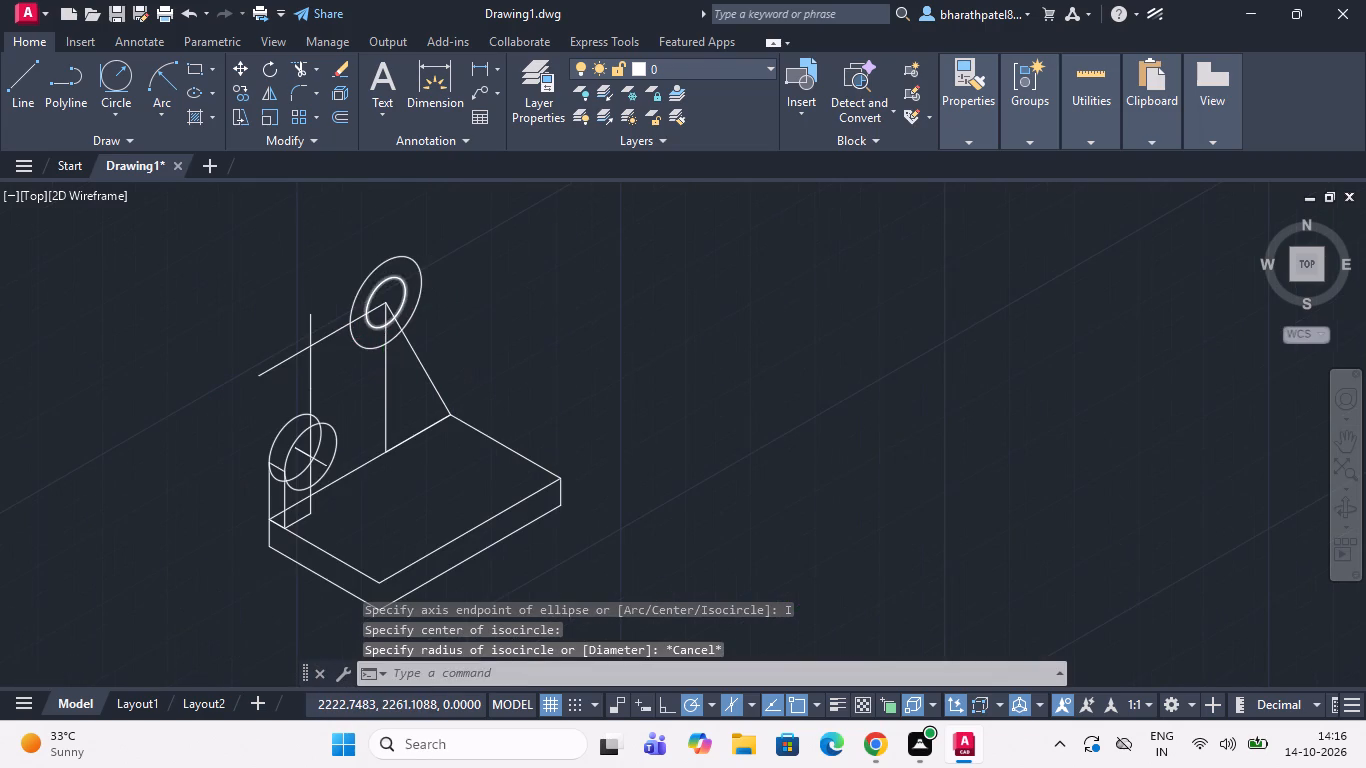
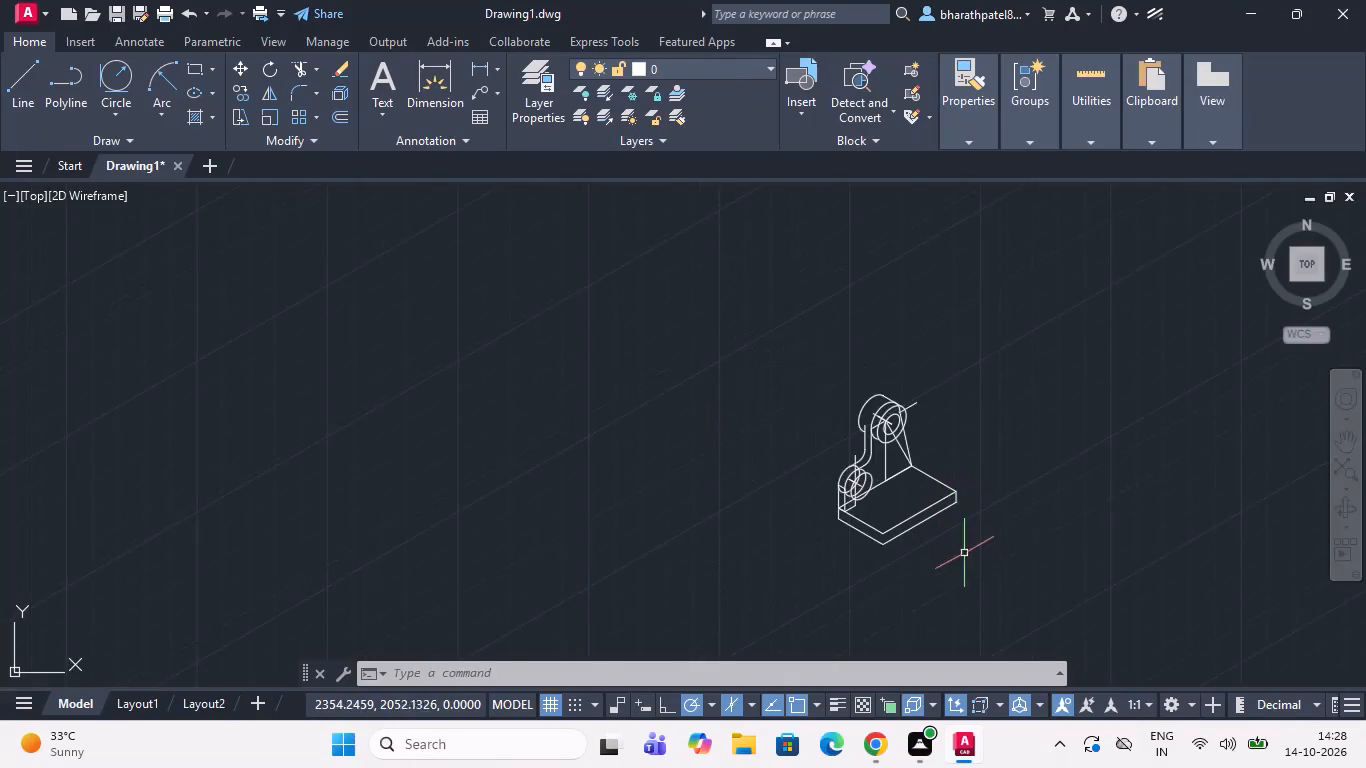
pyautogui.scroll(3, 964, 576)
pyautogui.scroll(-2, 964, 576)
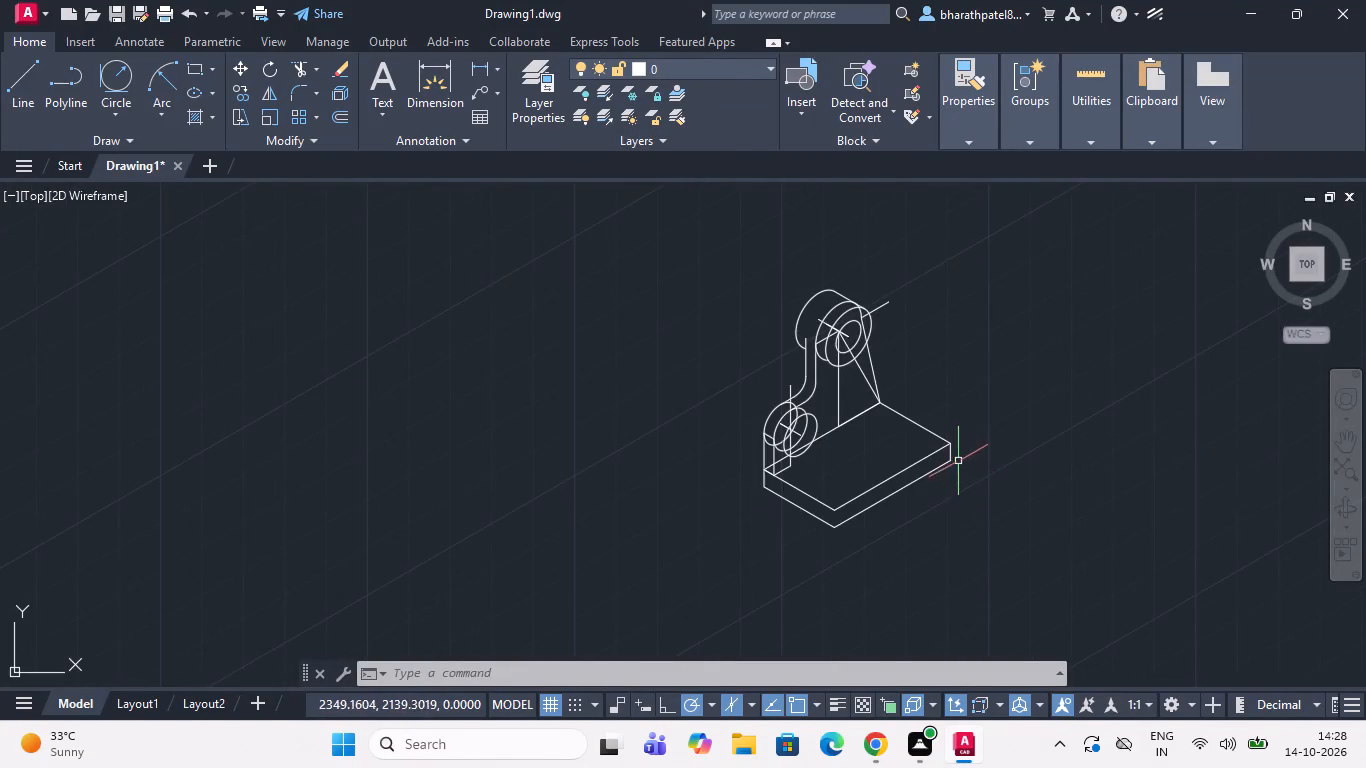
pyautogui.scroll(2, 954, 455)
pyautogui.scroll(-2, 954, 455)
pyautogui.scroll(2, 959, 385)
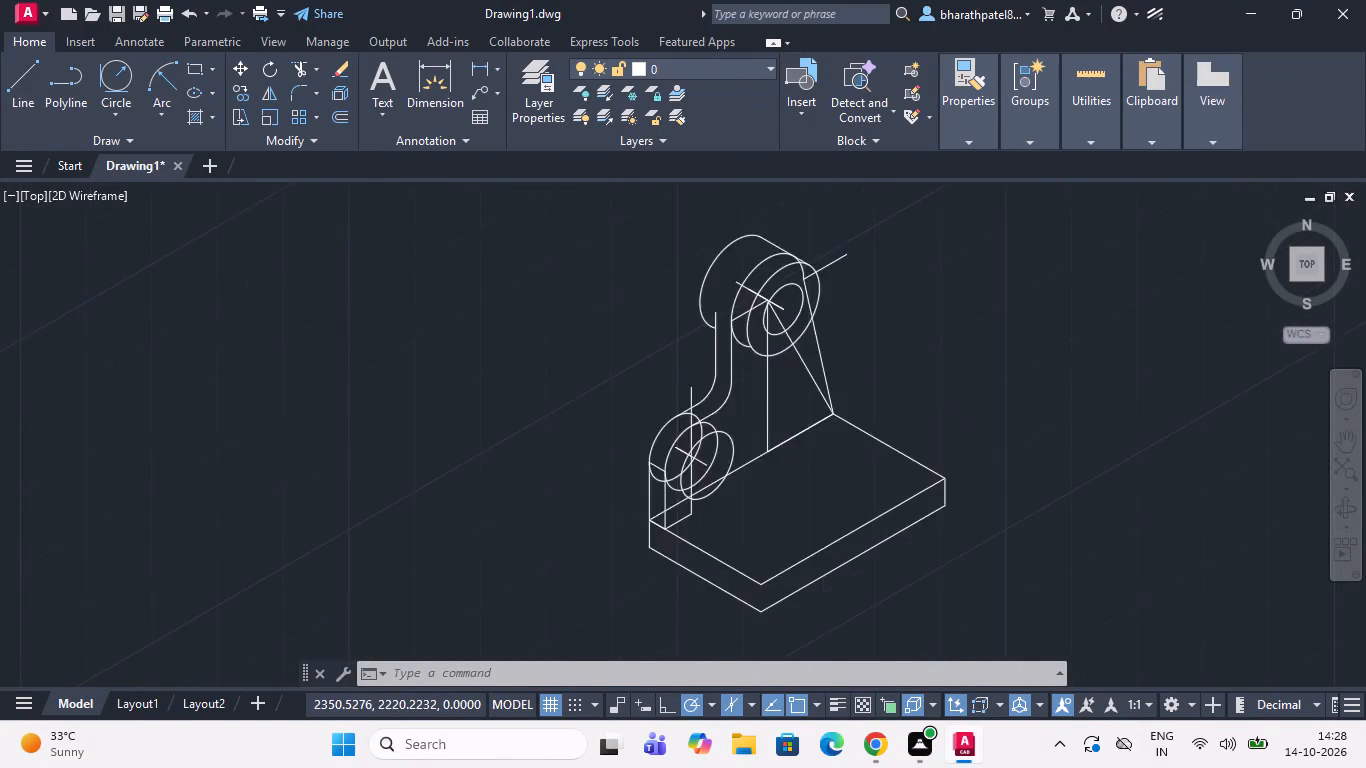
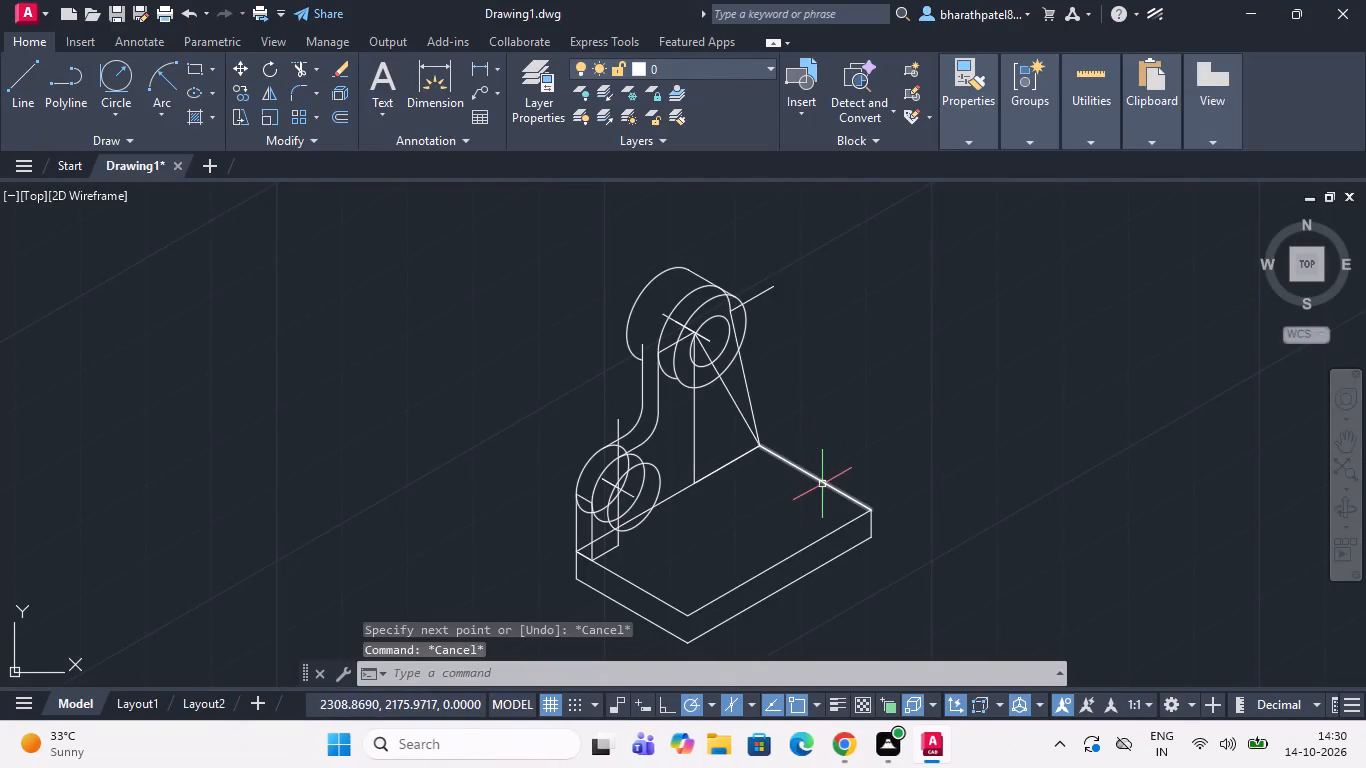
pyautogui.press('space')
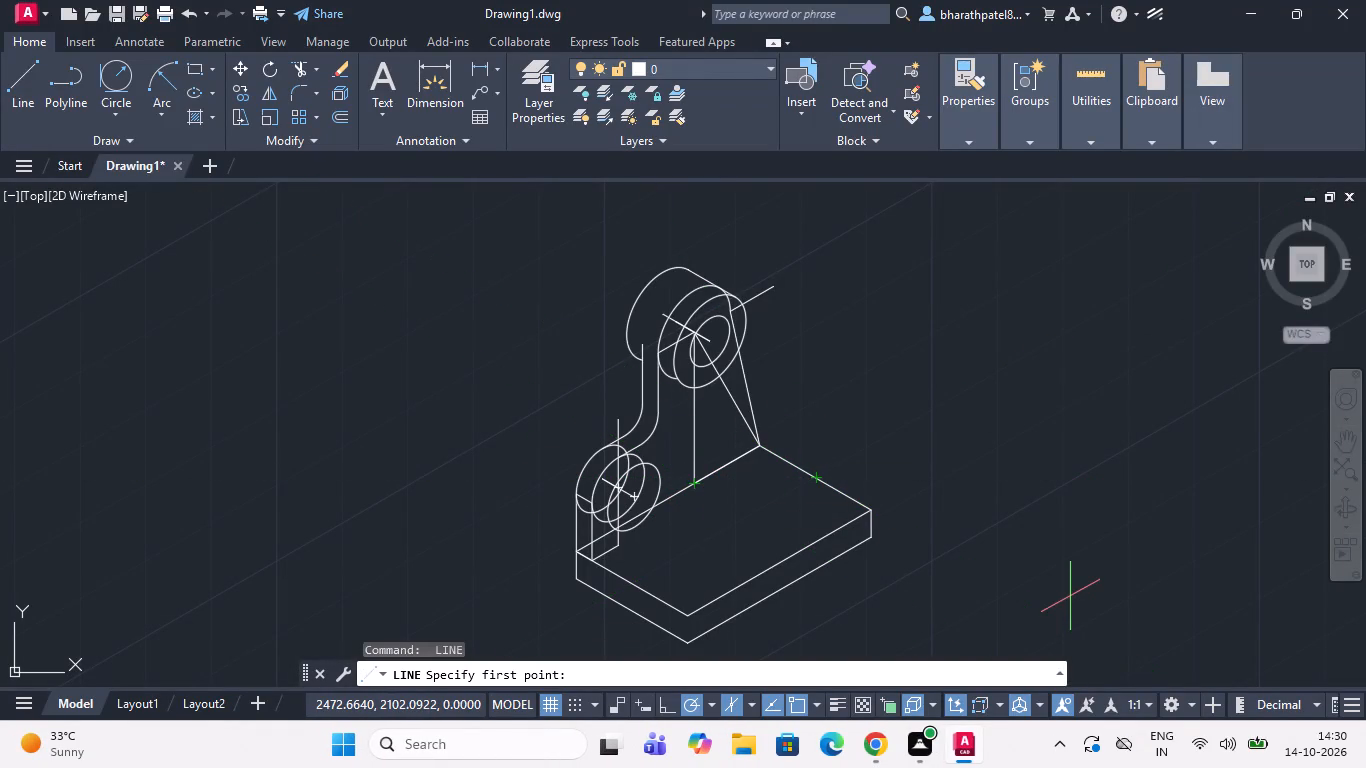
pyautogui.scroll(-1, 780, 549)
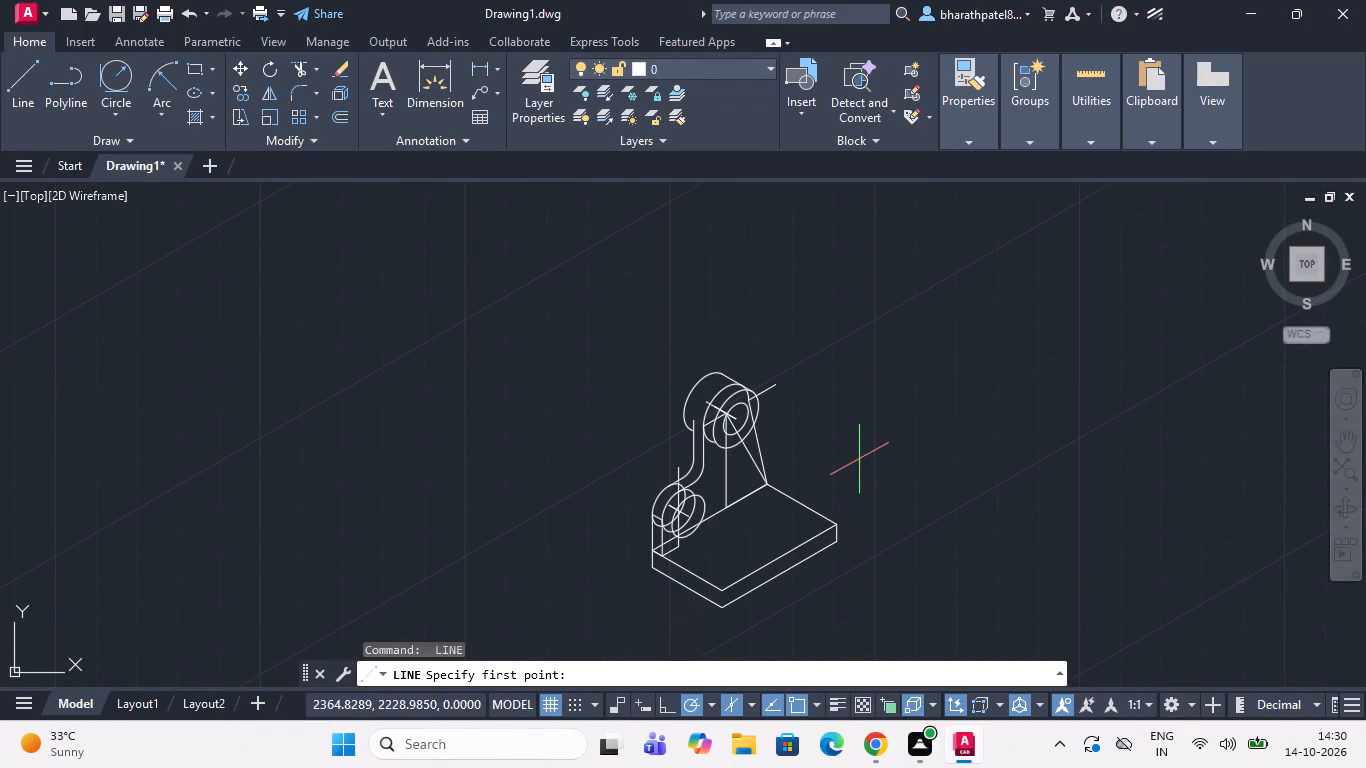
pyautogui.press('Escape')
# Erase the slanted construction line running from the upper boss centre to the slab's rear corner.
pyautogui.scroll(-3, 859, 452)
pyautogui.scroll(3, 858, 491)
pyautogui.scroll(2, 857, 185)
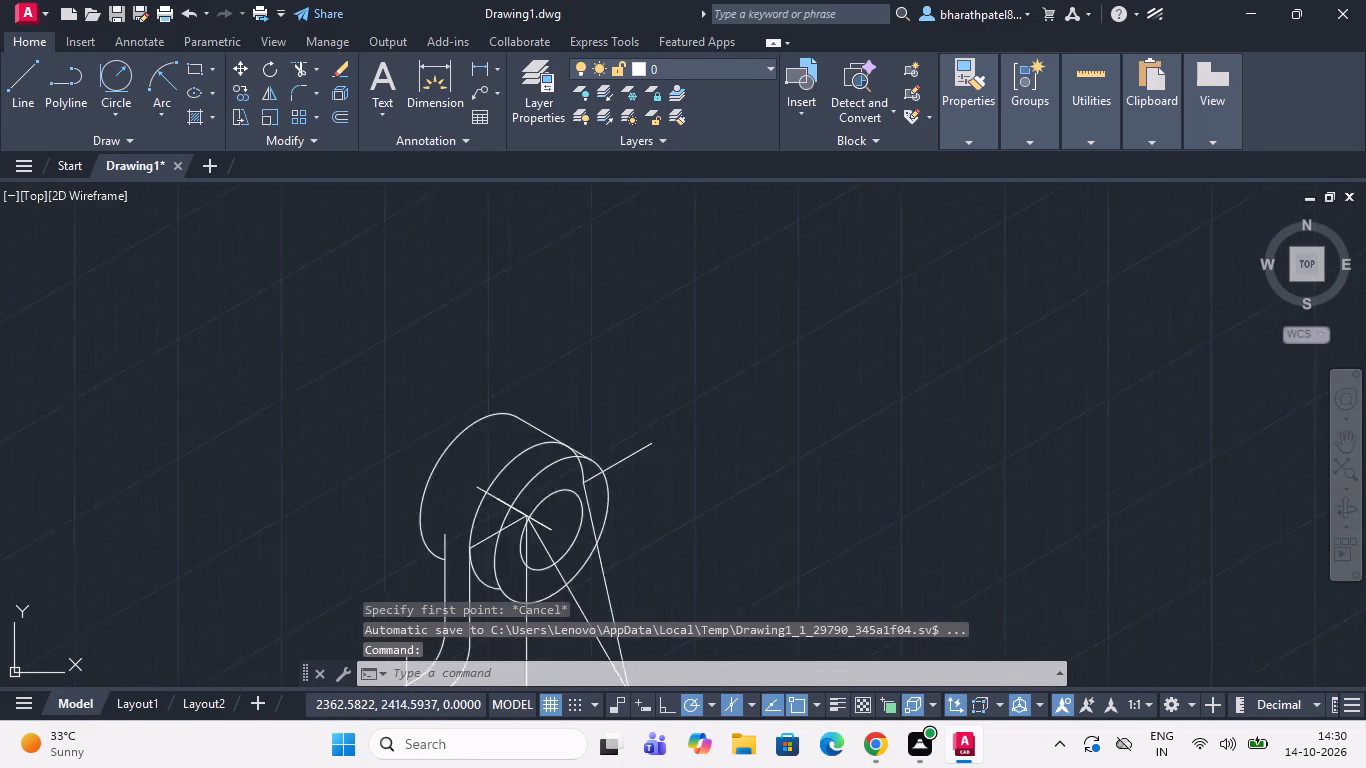
pyautogui.scroll(1, 857, 185)
pyautogui.scroll(-1, 843, 216)
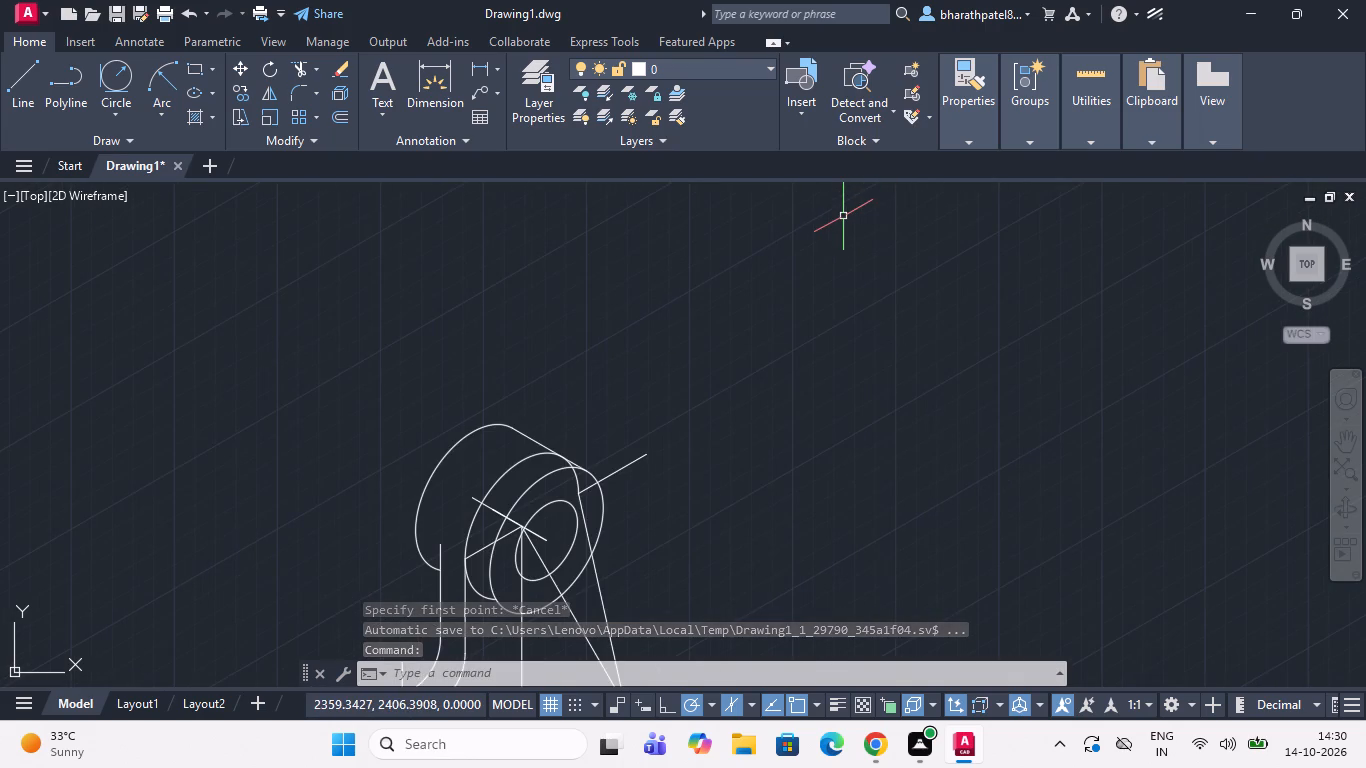
pyautogui.scroll(-1, 831, 233)
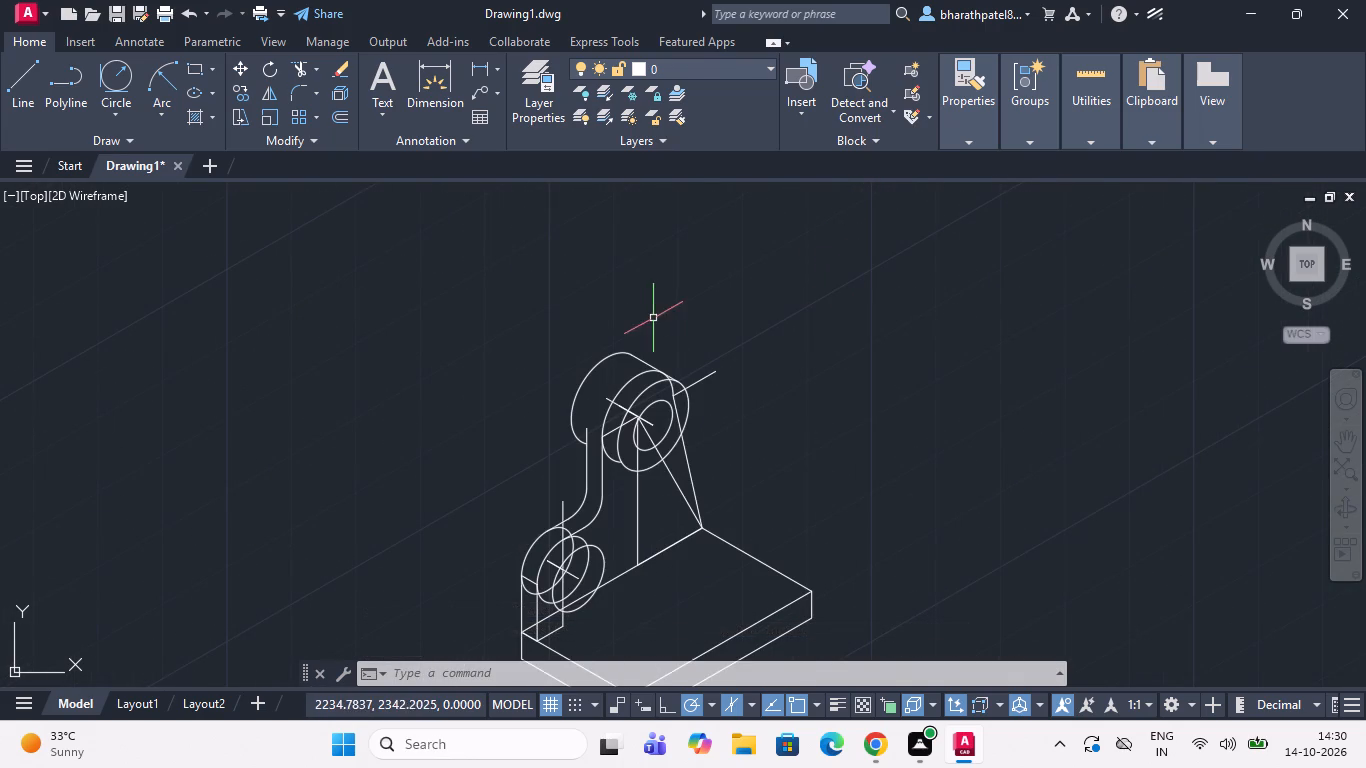
pyautogui.click(669, 471)
pyautogui.press('Delete')
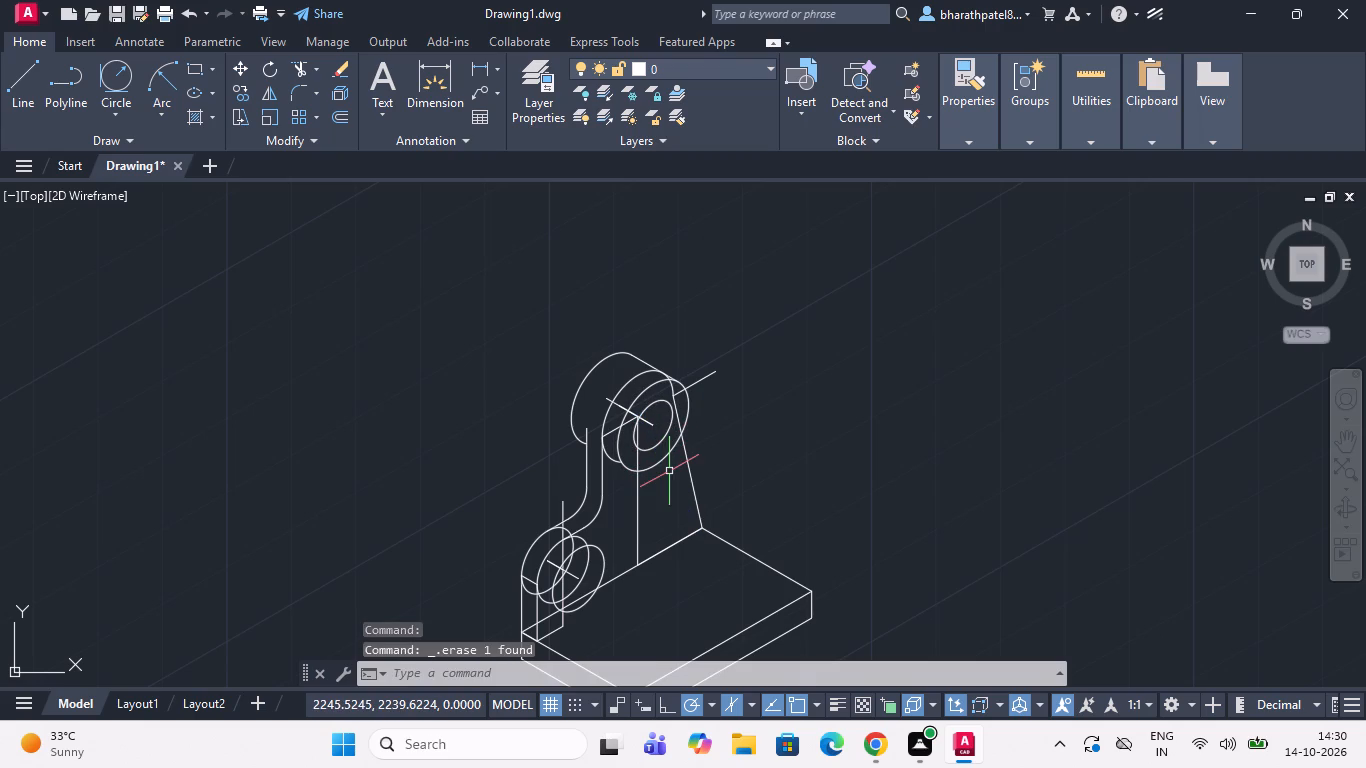
# Trim away the hidden middle-ellipse arcs, the line protruding past the upper boss, and the slanted edge inside its front circle.
pyautogui.scroll(3, 701, 378)
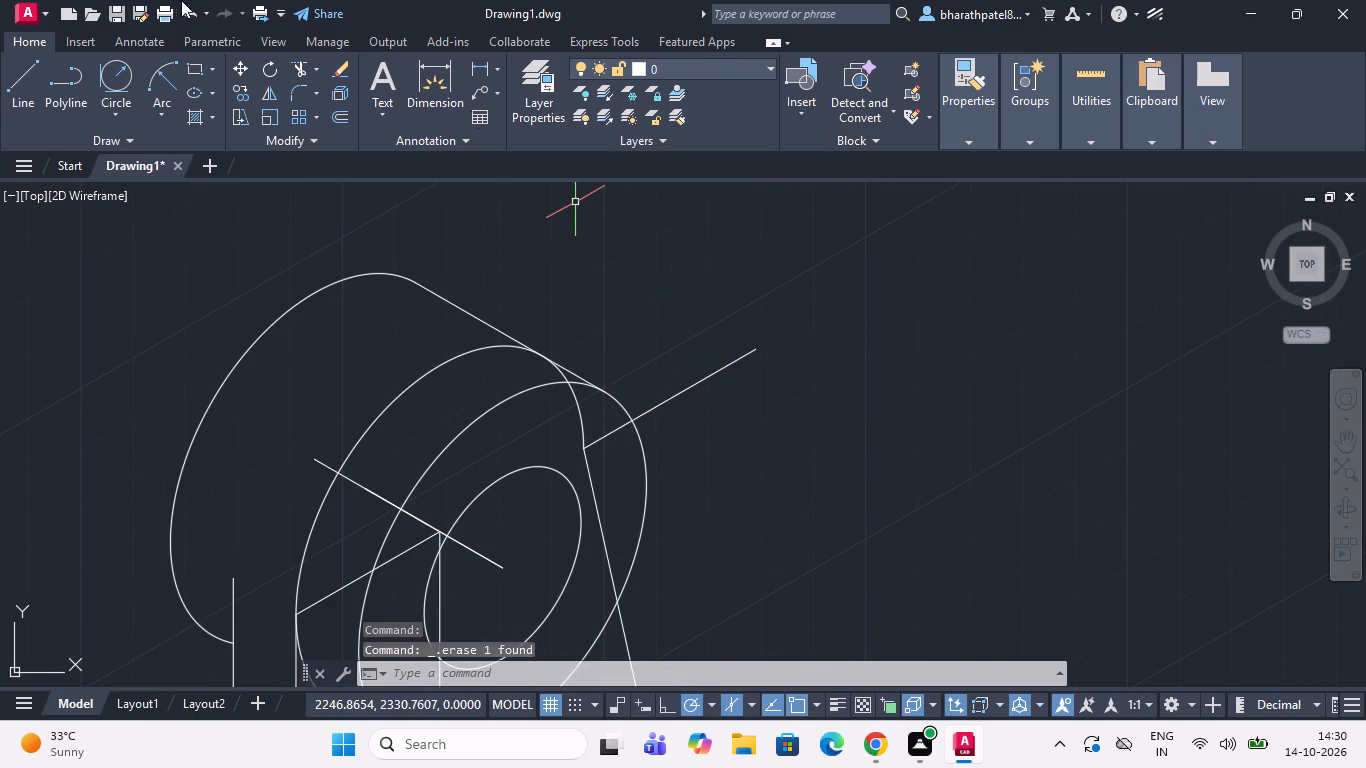
pyautogui.click(298, 66)
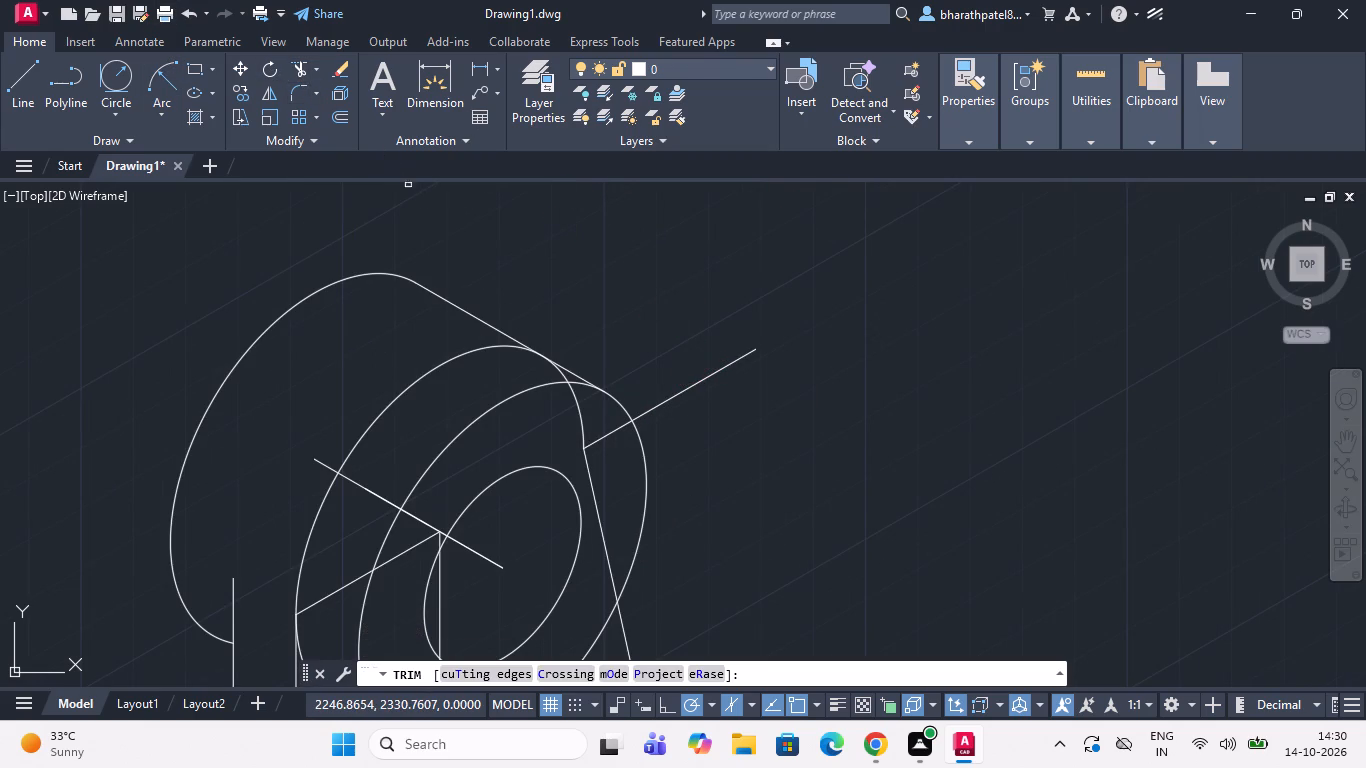
pyautogui.click(579, 420)
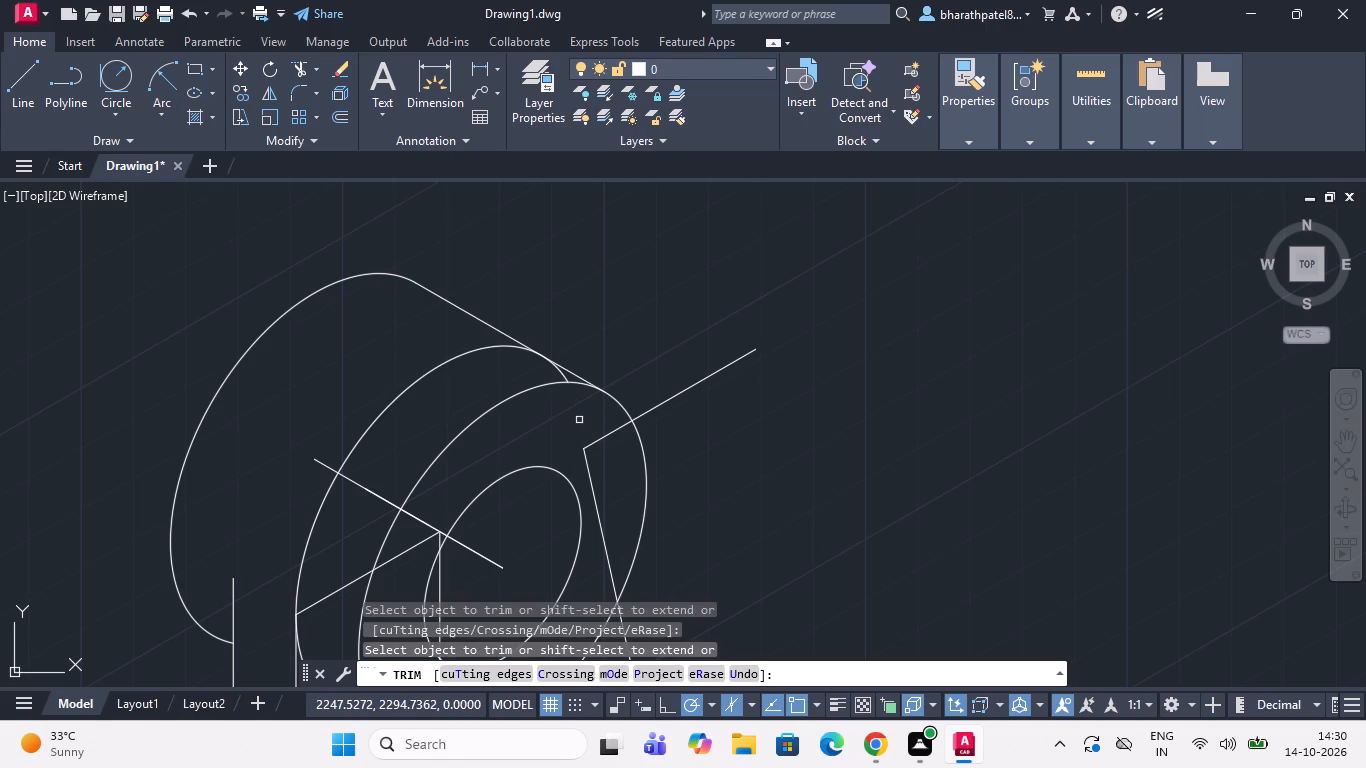
pyautogui.click(598, 441)
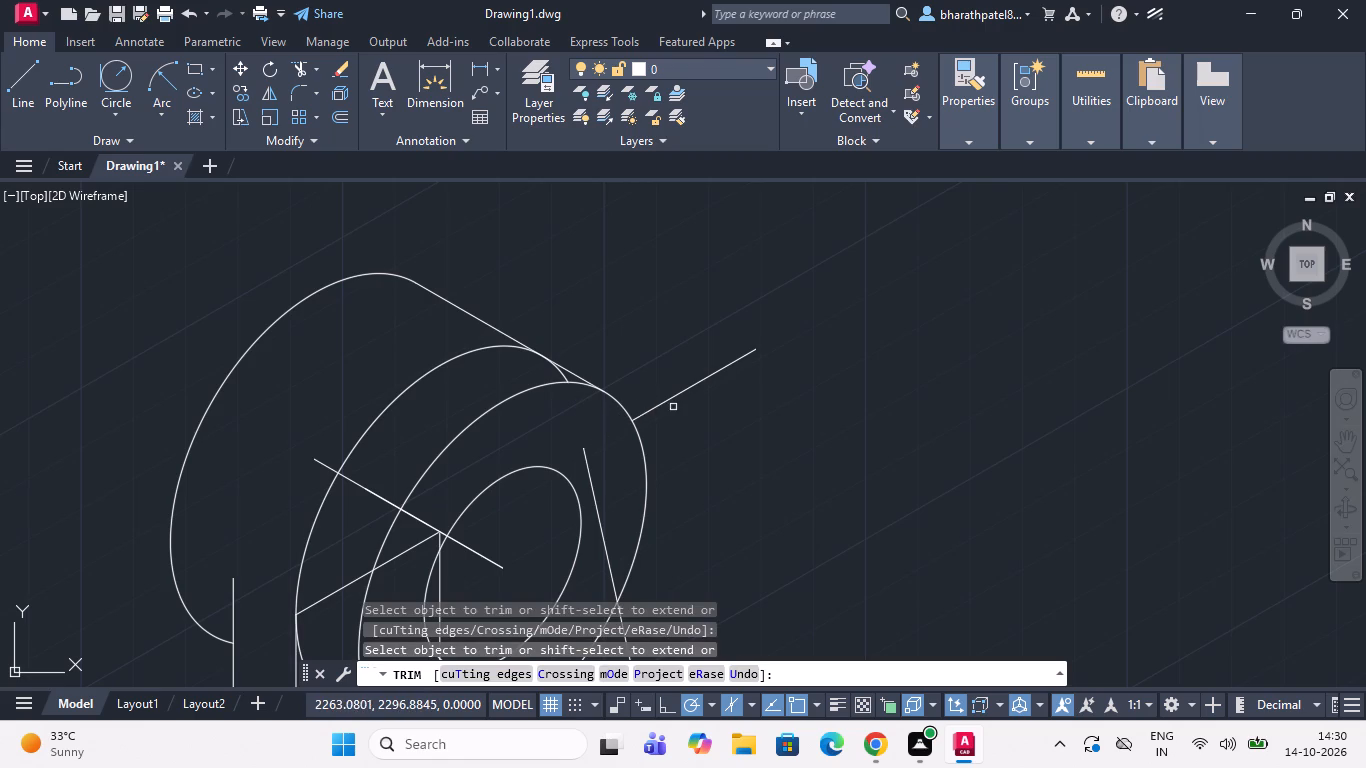
pyautogui.click(673, 398)
pyautogui.click(597, 518)
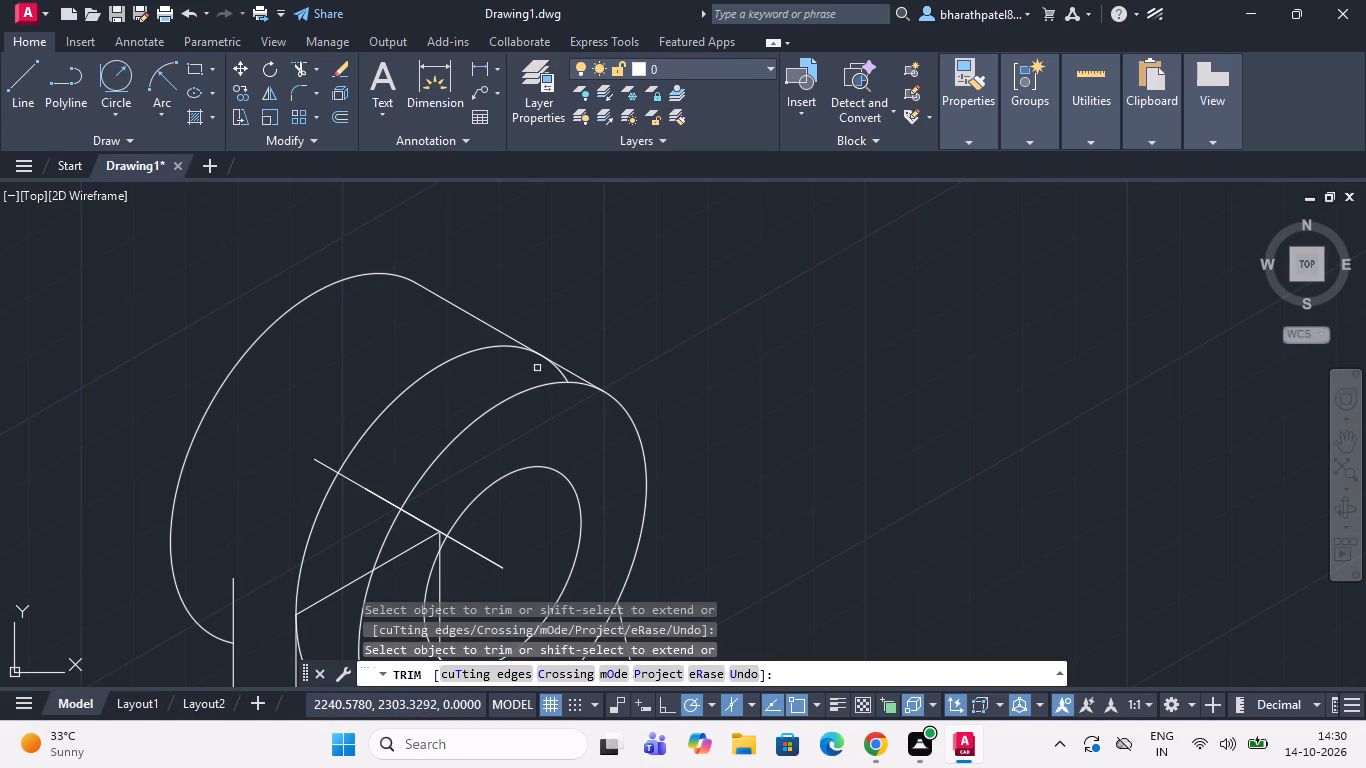
pyautogui.click(563, 373)
pyautogui.scroll(-3, 479, 350)
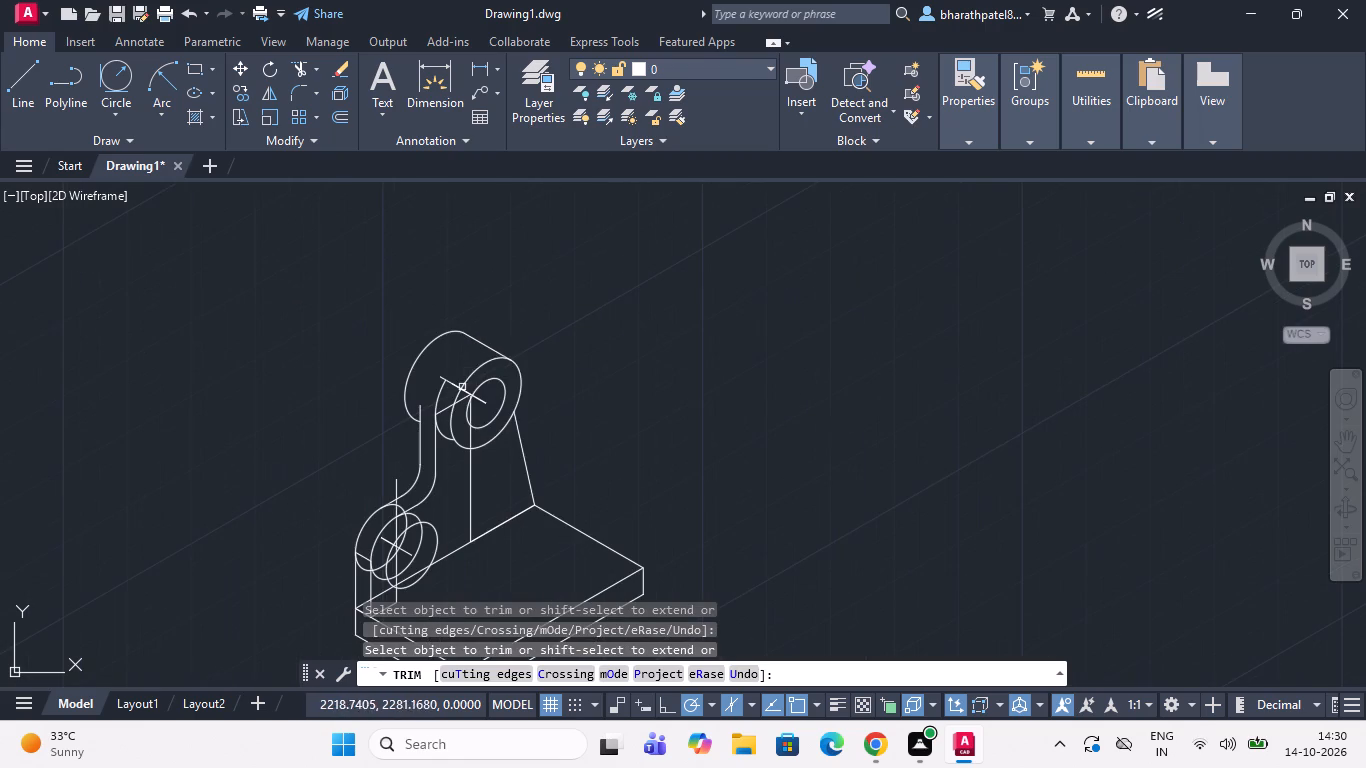
pyautogui.click(440, 397)
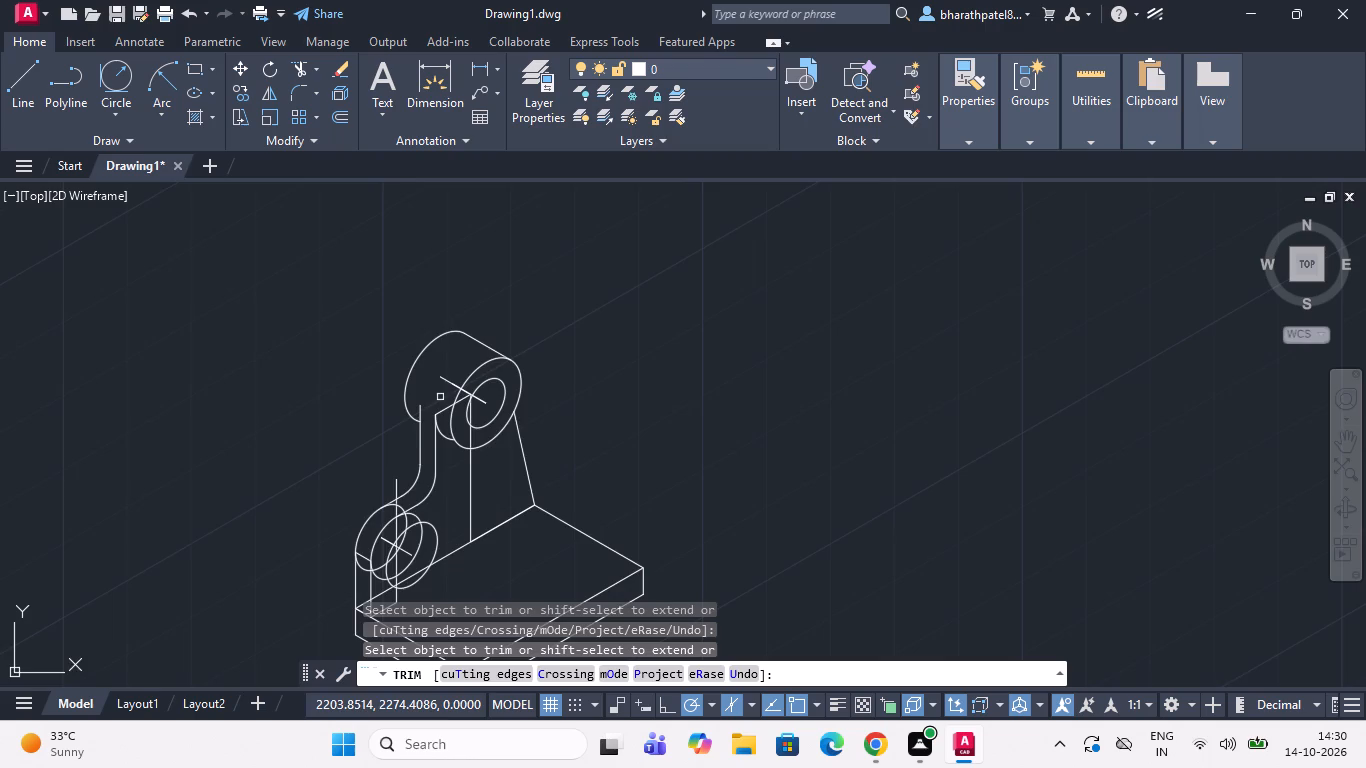
# Trim away the construction line joining the upright's inner vertical edge to the upper boss centre.
pyautogui.scroll(-1, 442, 391)
pyautogui.scroll(4, 472, 413)
pyautogui.scroll(-1, 395, 353)
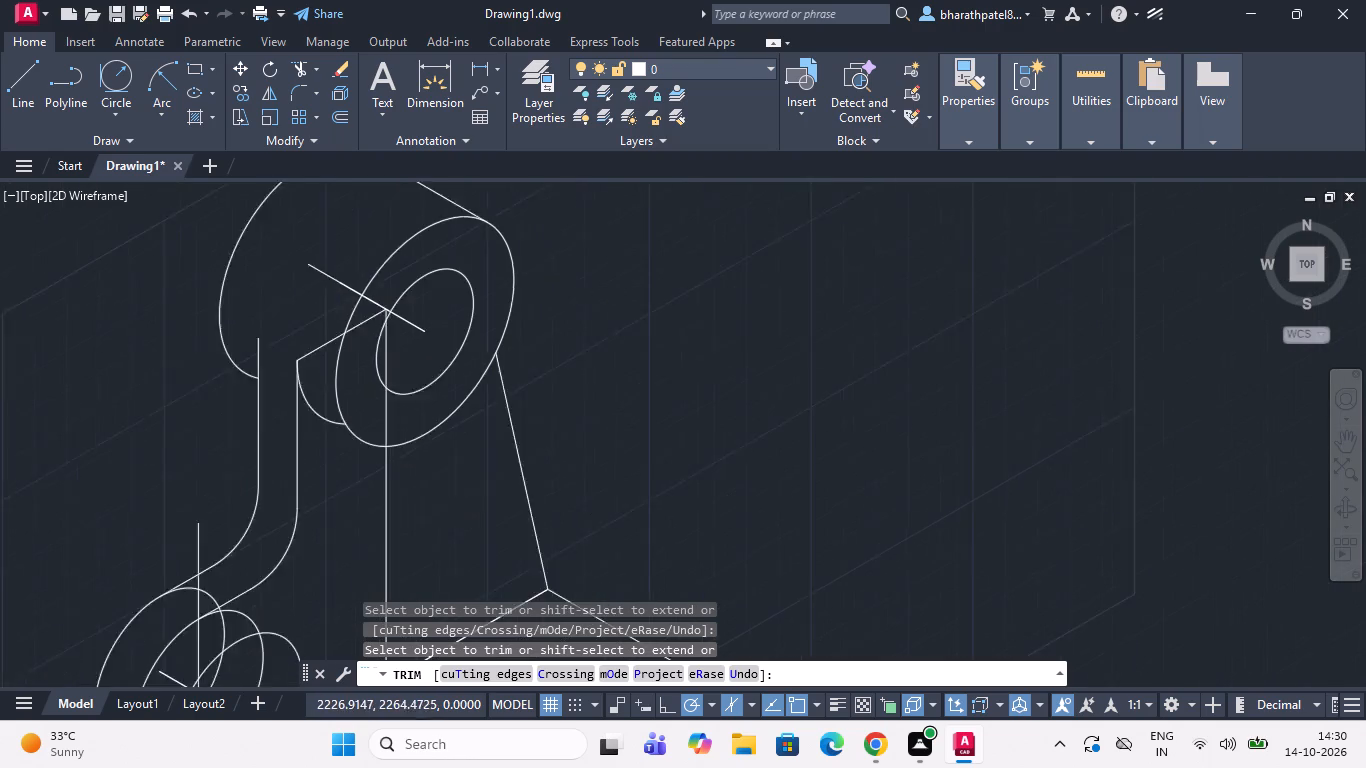
pyautogui.scroll(-1, 395, 353)
pyautogui.scroll(-1, 588, 311)
pyautogui.scroll(1, 598, 317)
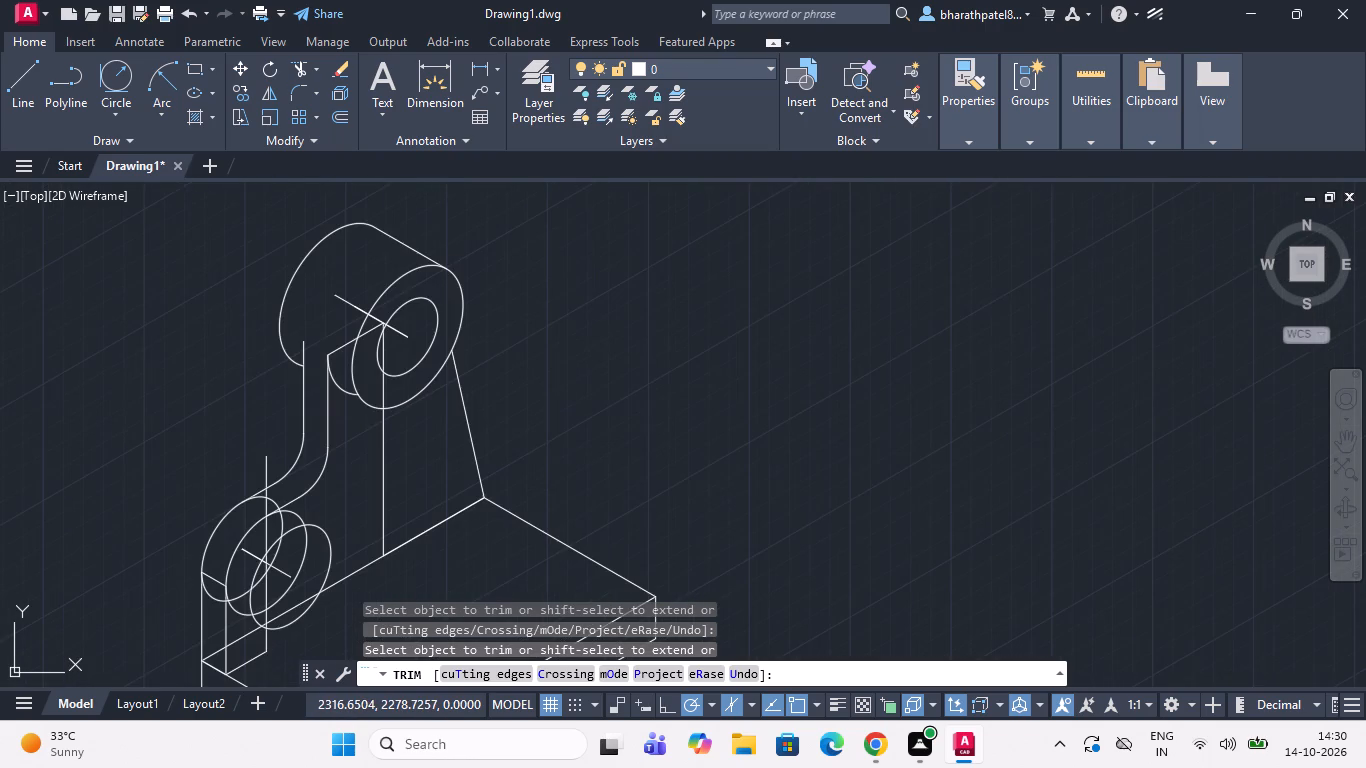
pyautogui.scroll(-2, 598, 317)
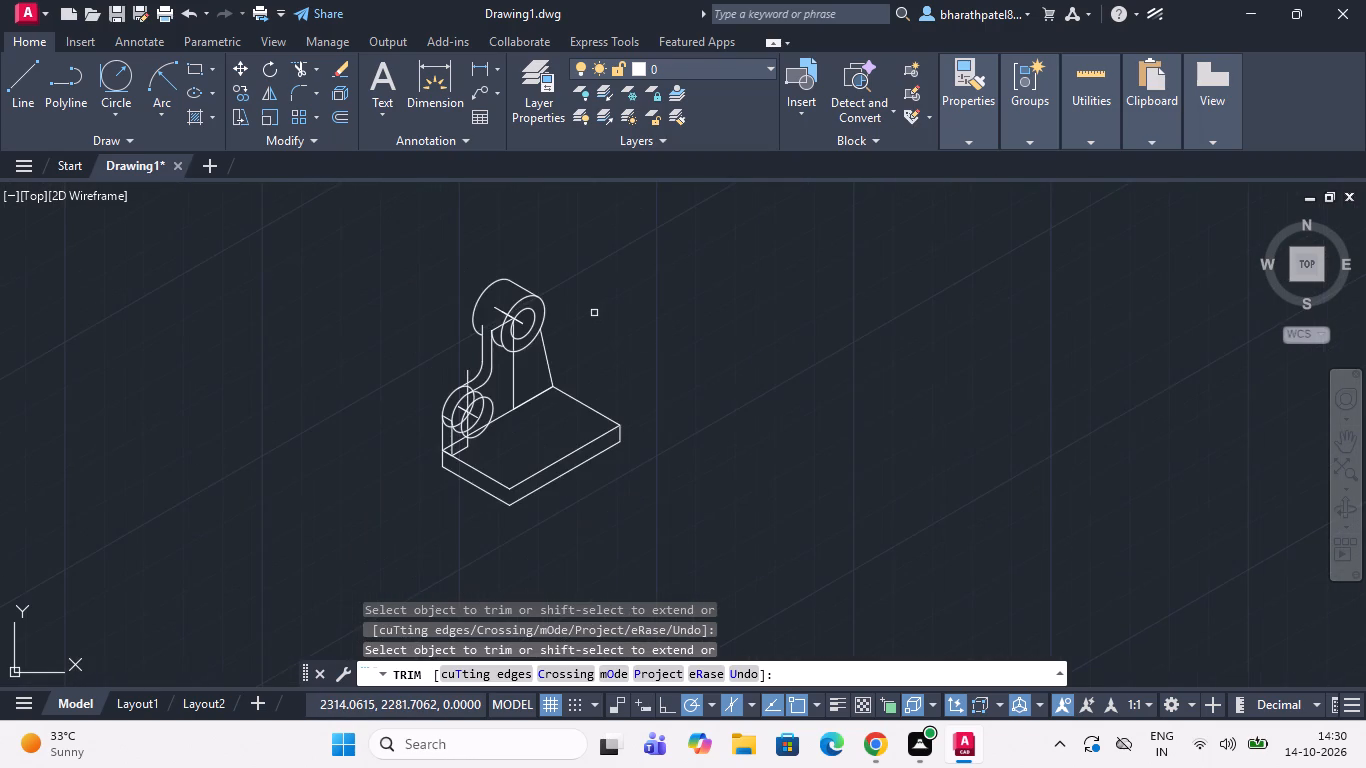
pyautogui.scroll(1, 592, 314)
pyautogui.scroll(-1, 592, 314)
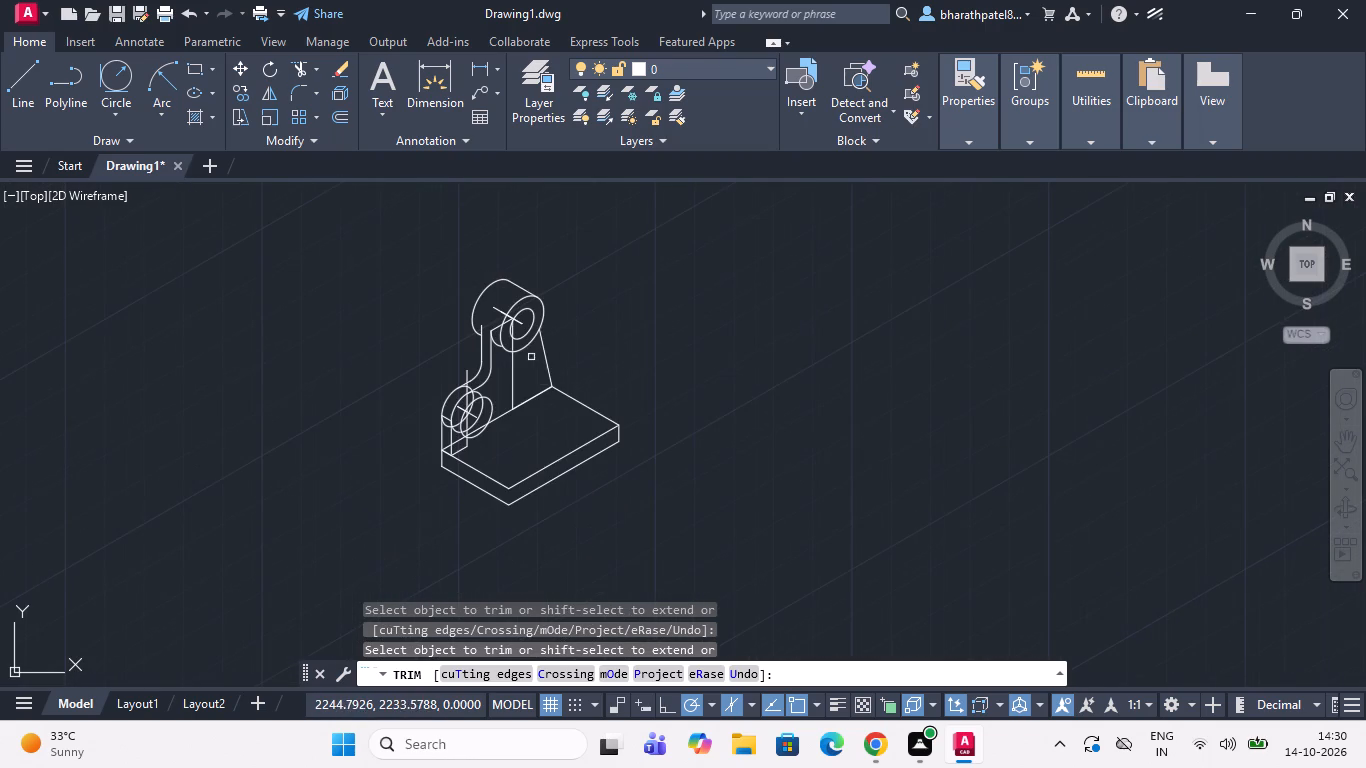
pyautogui.scroll(3, 530, 356)
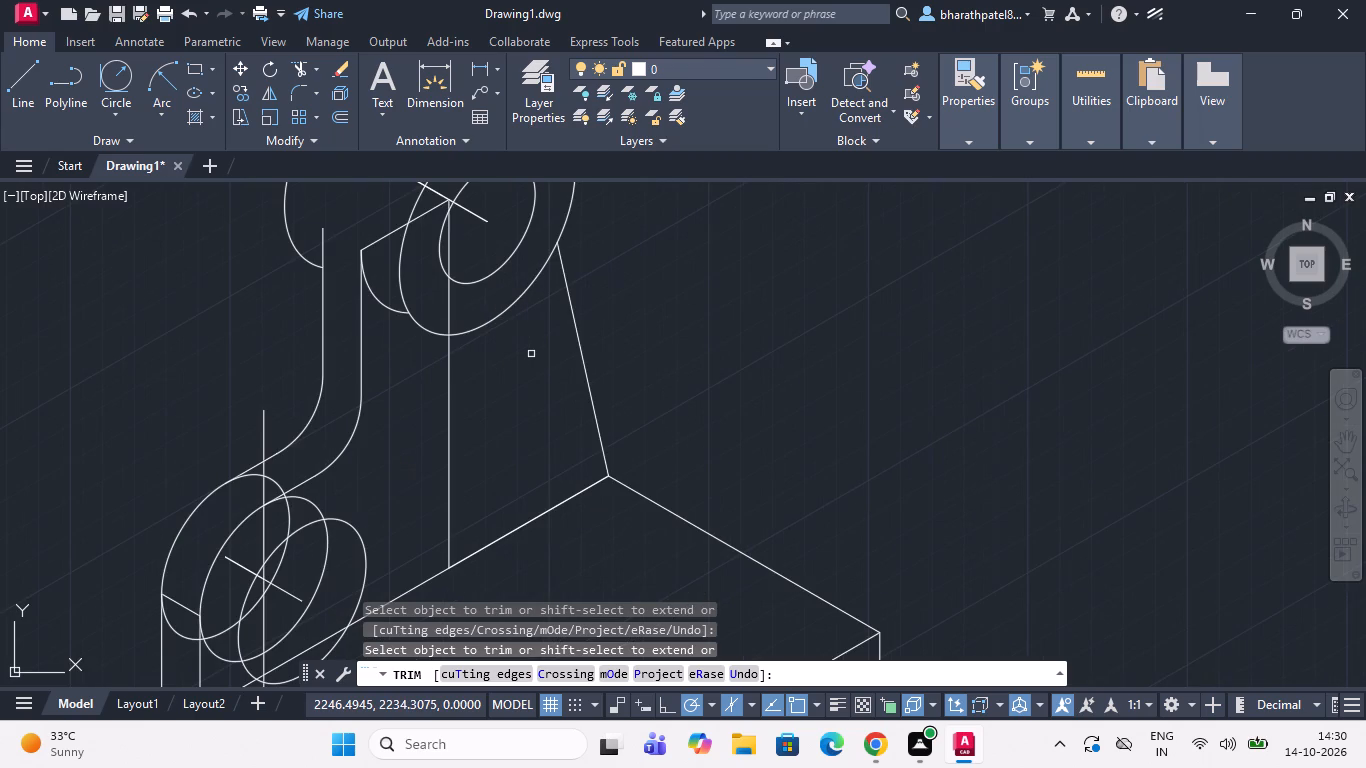
pyautogui.scroll(-1, 521, 366)
pyautogui.scroll(2, 418, 247)
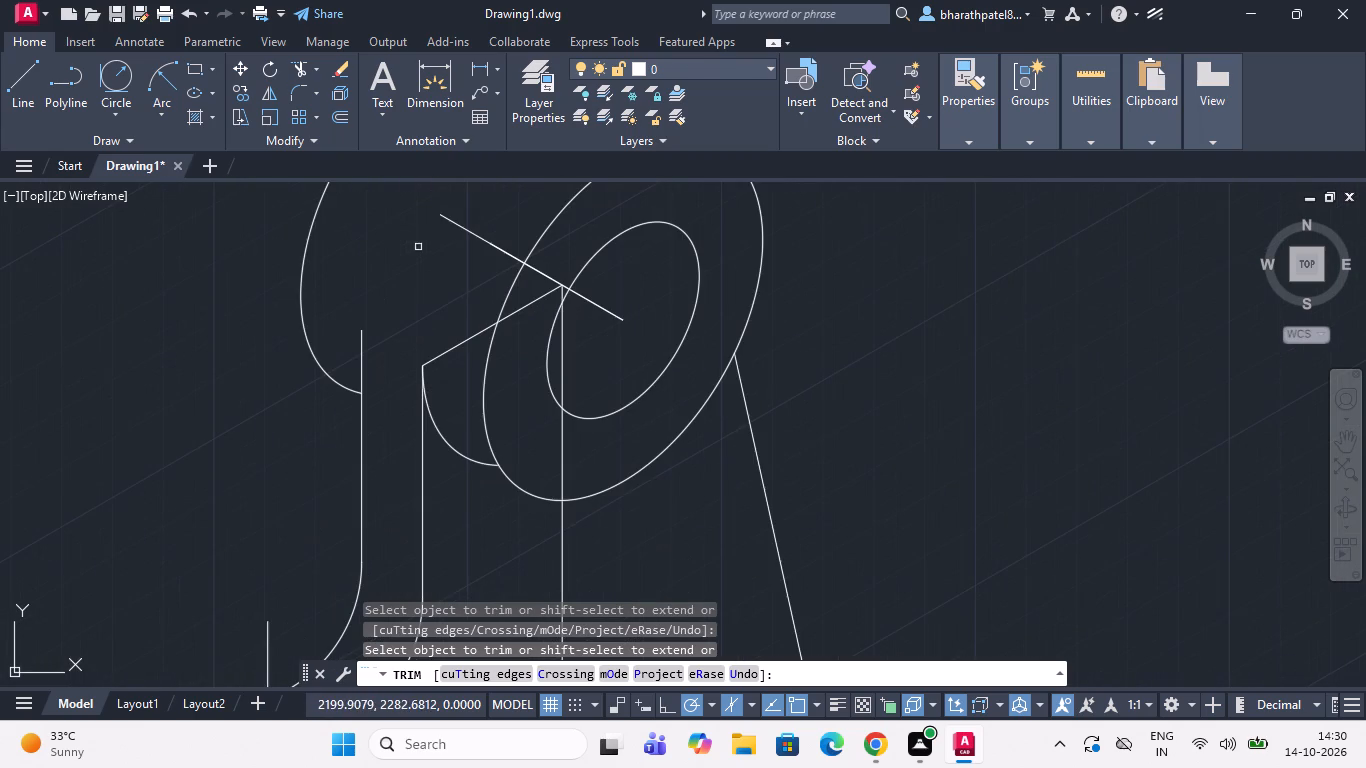
pyautogui.click(452, 349)
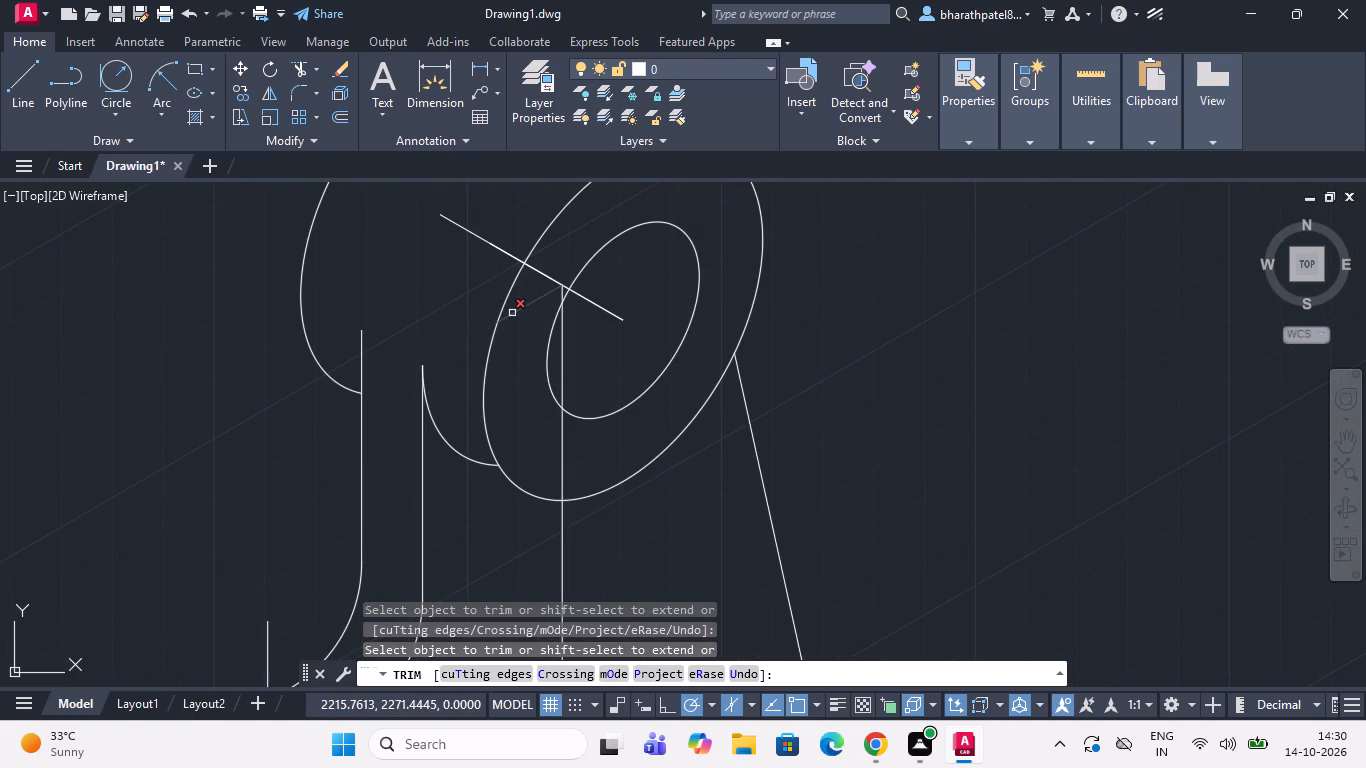
pyautogui.click(516, 311)
# Examine the trimmed upper boss and the lower rounded end above the slab for leftover geometry.
pyautogui.scroll(-2, 516, 311)
pyautogui.scroll(-2, 545, 234)
pyautogui.scroll(1, 558, 207)
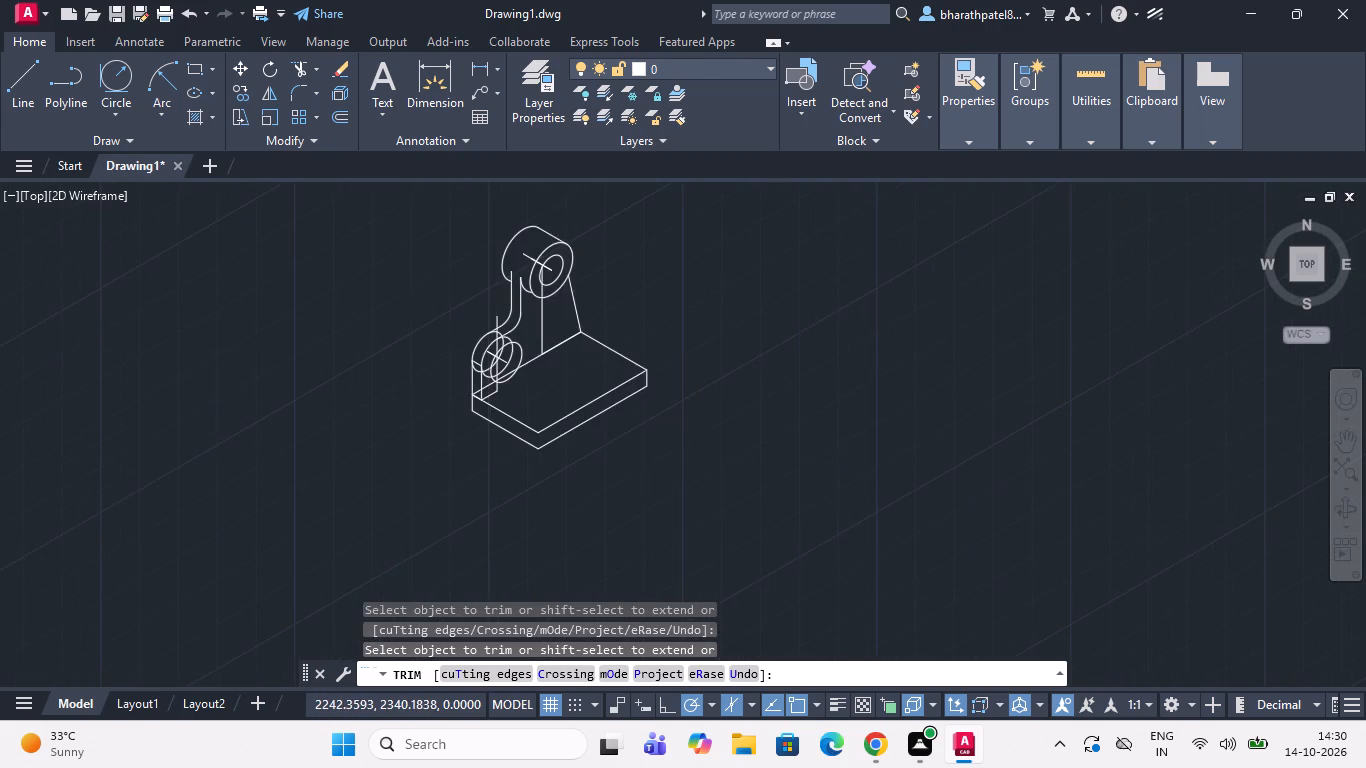
pyautogui.scroll(2, 558, 207)
pyautogui.scroll(-3, 558, 207)
pyautogui.scroll(1, 558, 207)
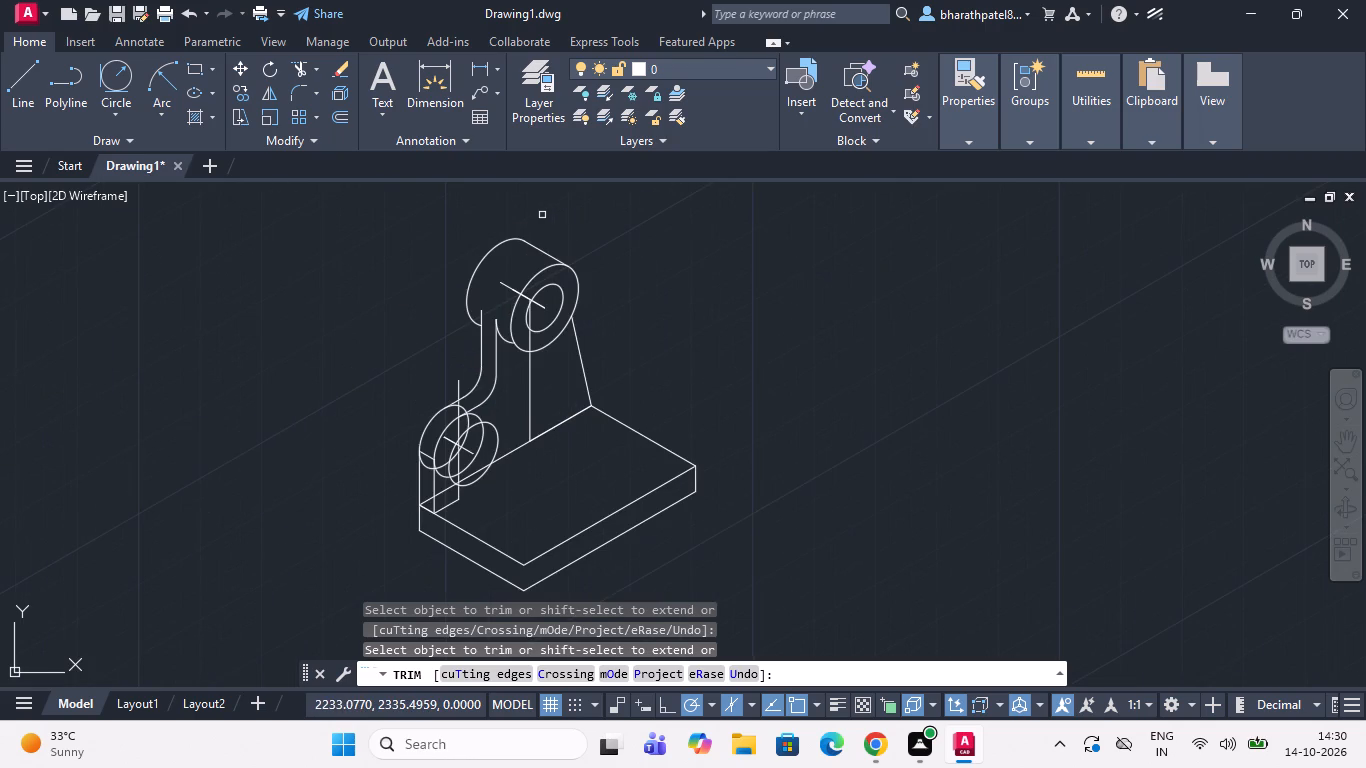
pyautogui.scroll(-1, 498, 433)
pyautogui.scroll(3, 497, 458)
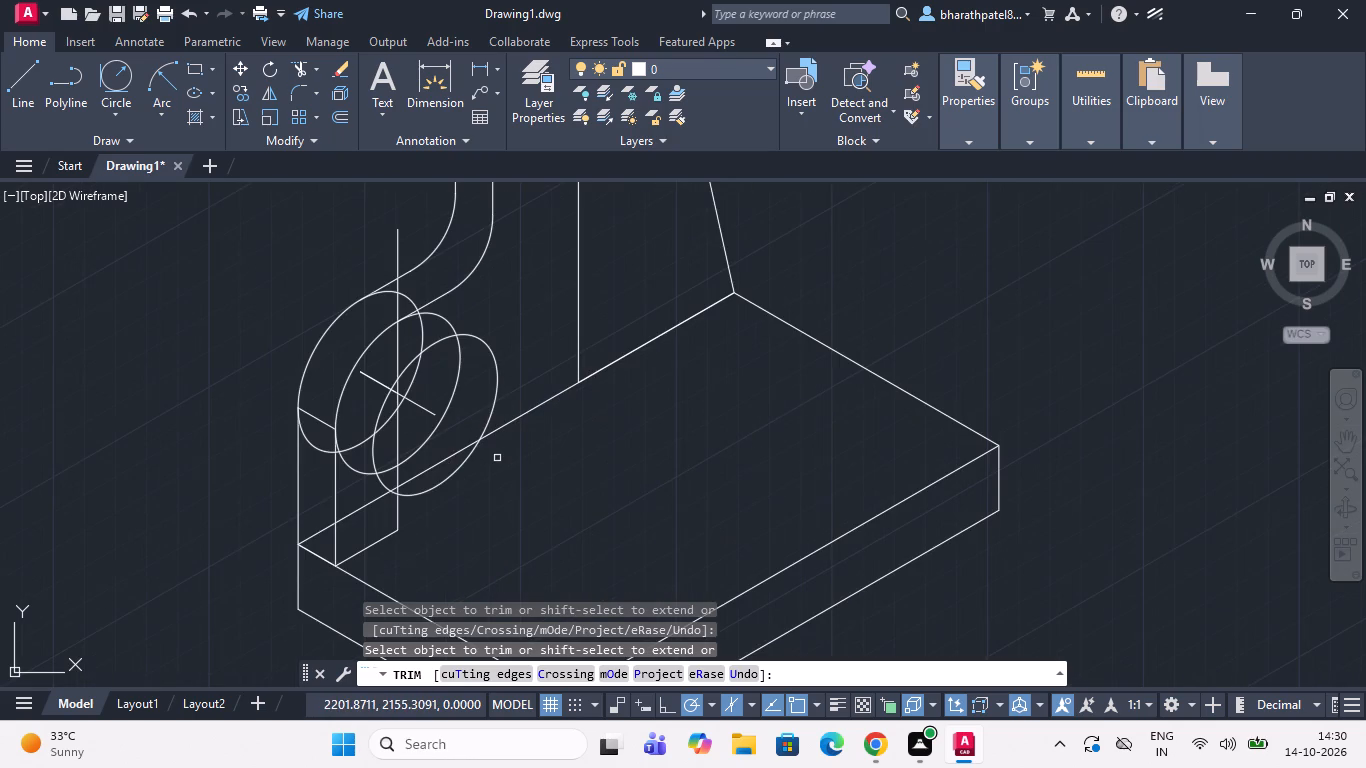
pyautogui.scroll(-1, 496, 458)
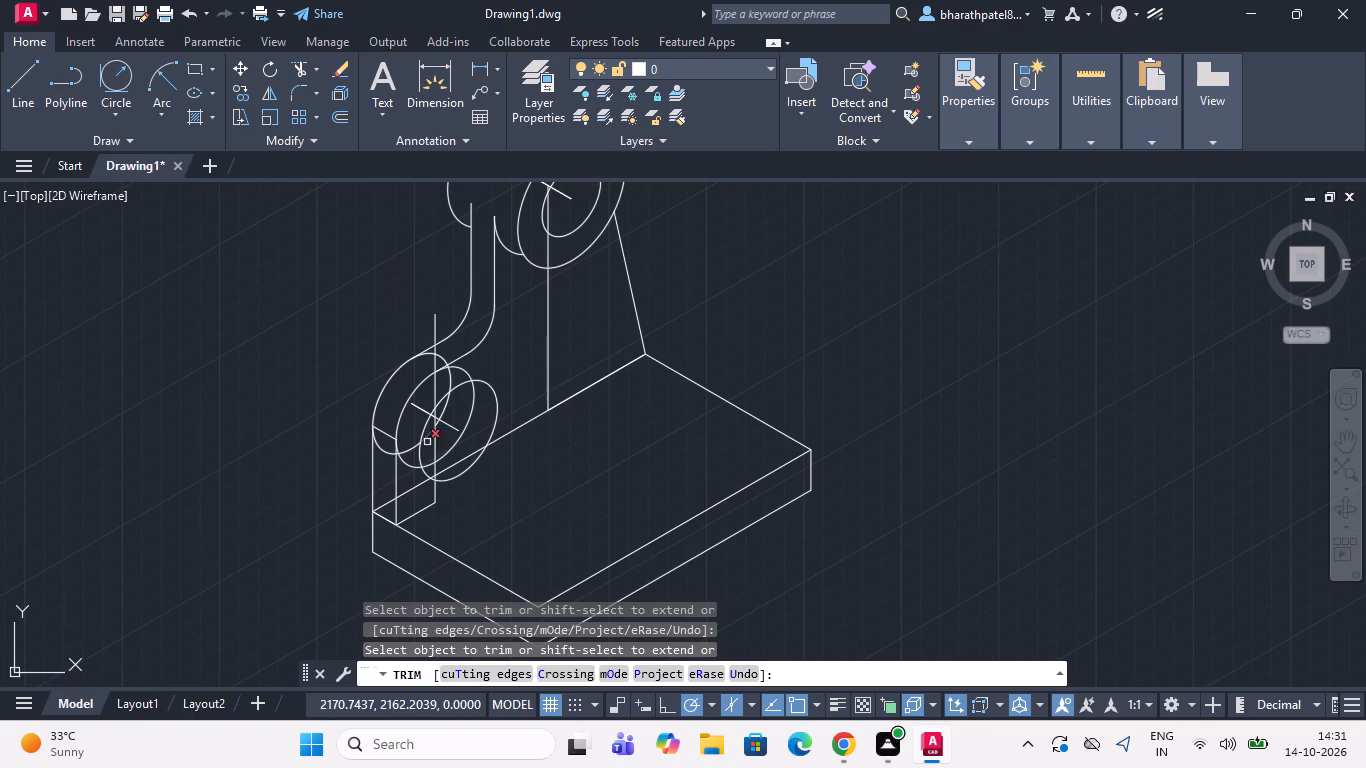
pyautogui.scroll(-1, 388, 396)
pyautogui.scroll(1, 388, 396)
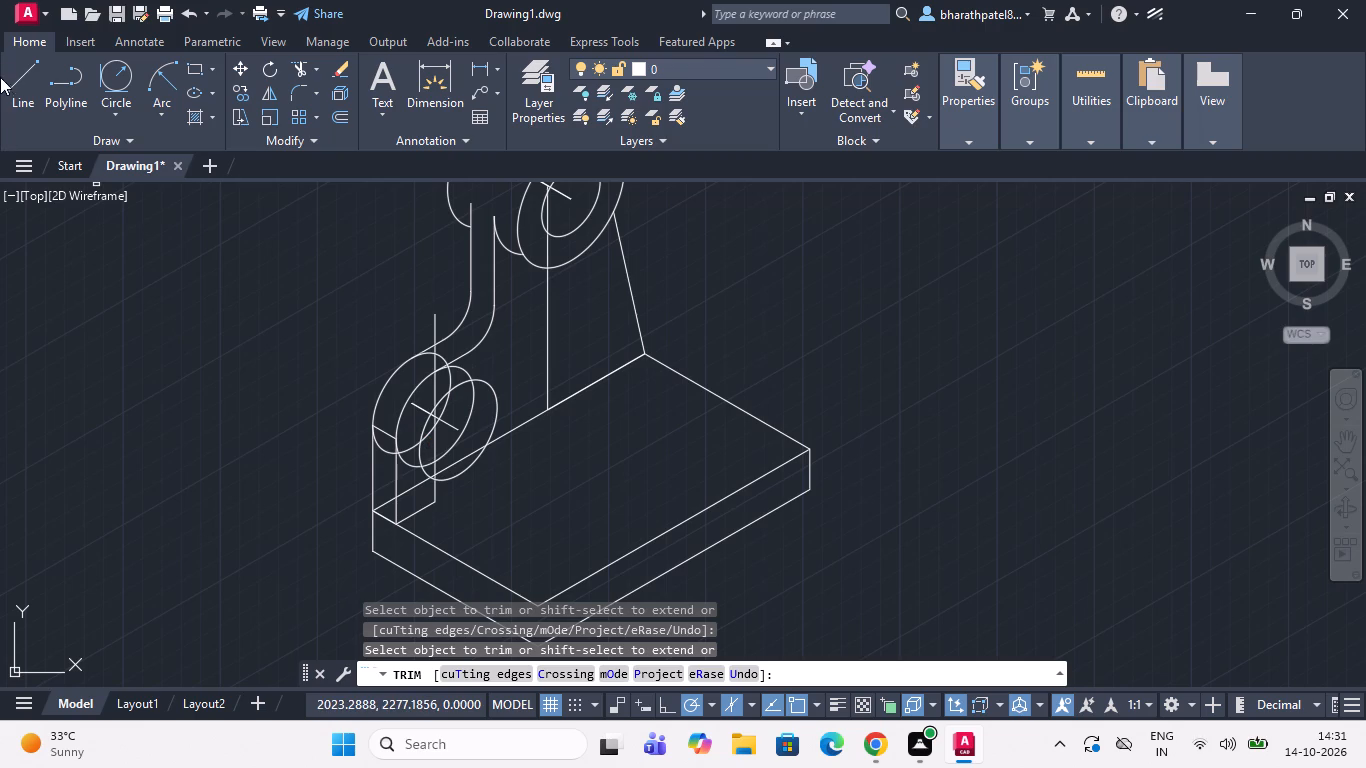
# Draw connected lines from the slab's left top corner, 38 vertically up and 20 along the 30° axis to the rear lower circle's centre.
pyautogui.moveTo(8, 72); pyautogui.dragTo(122, 125)
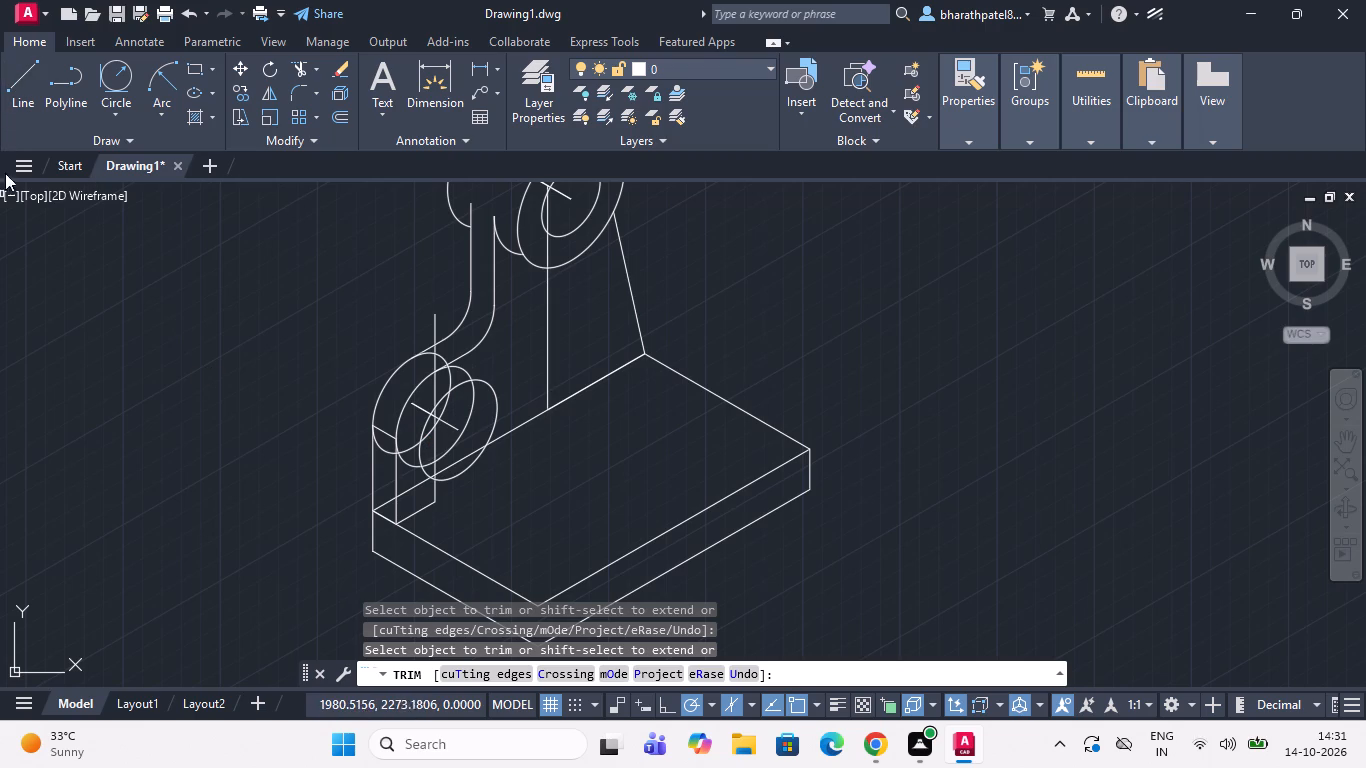
pyautogui.click(11, 87)
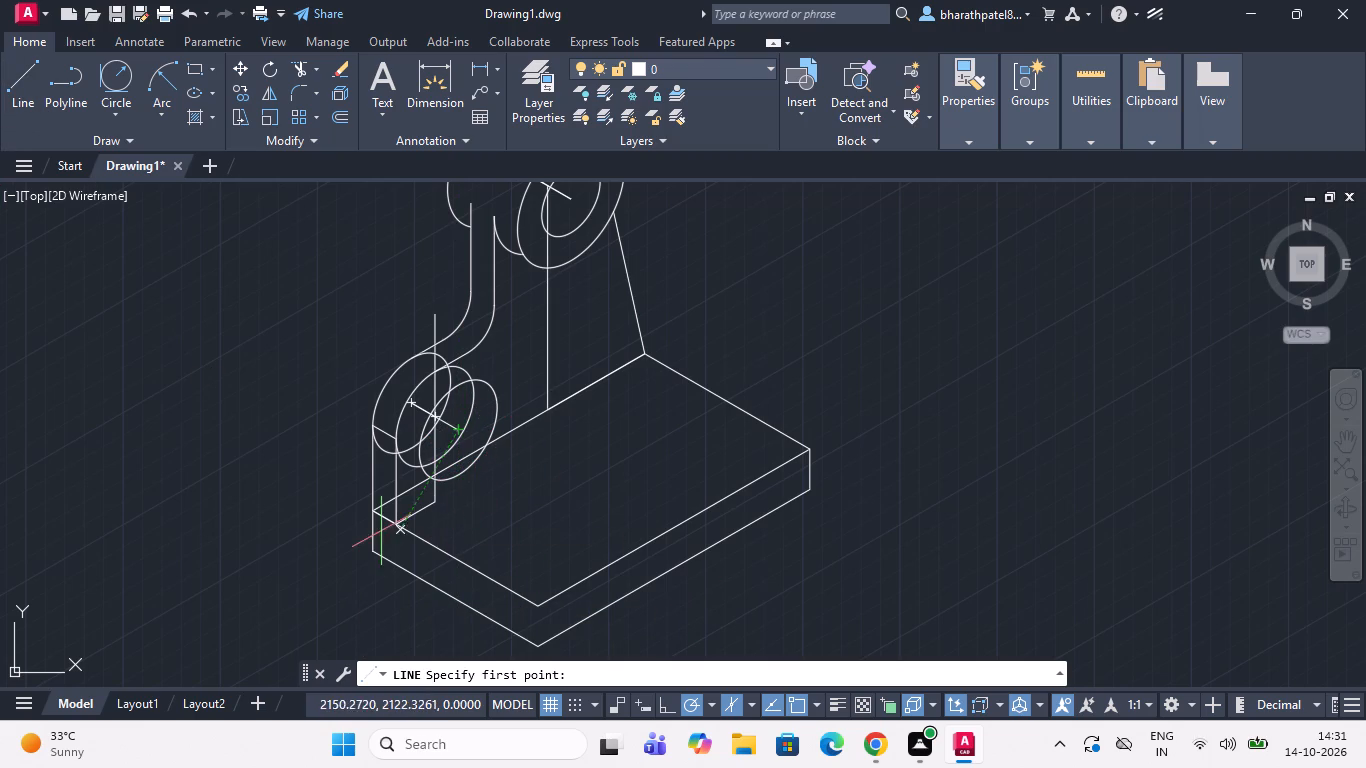
pyautogui.scroll(2, 370, 496)
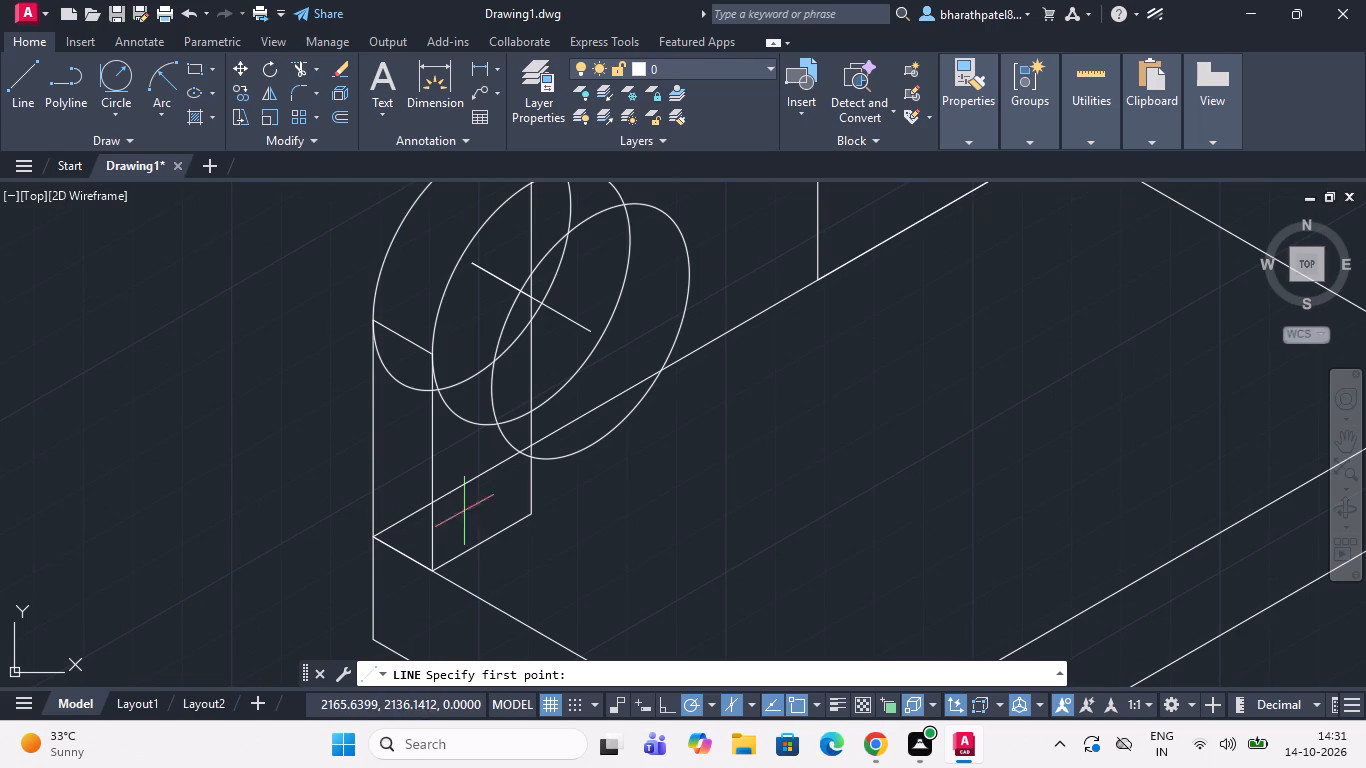
pyautogui.click(15, 91)
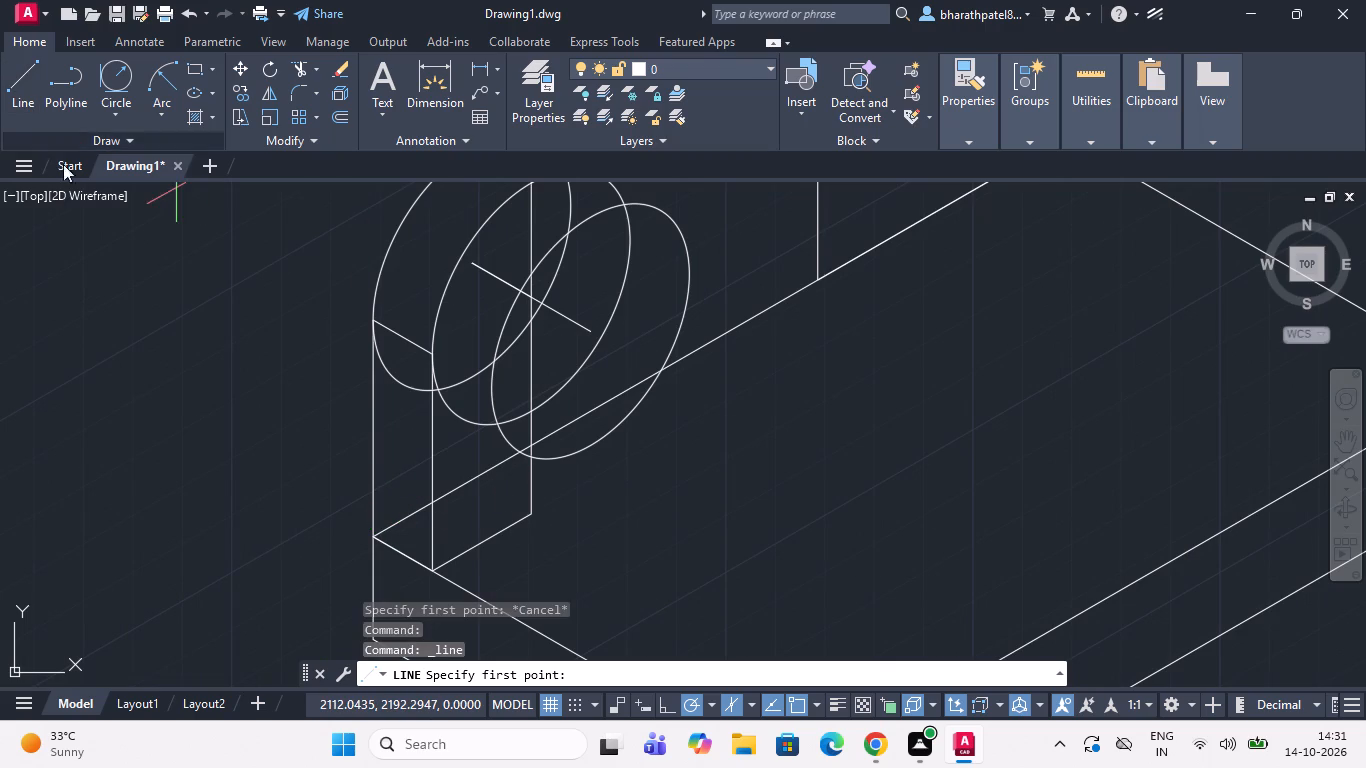
pyautogui.click(379, 543)
pyautogui.scroll(-1, 379, 542)
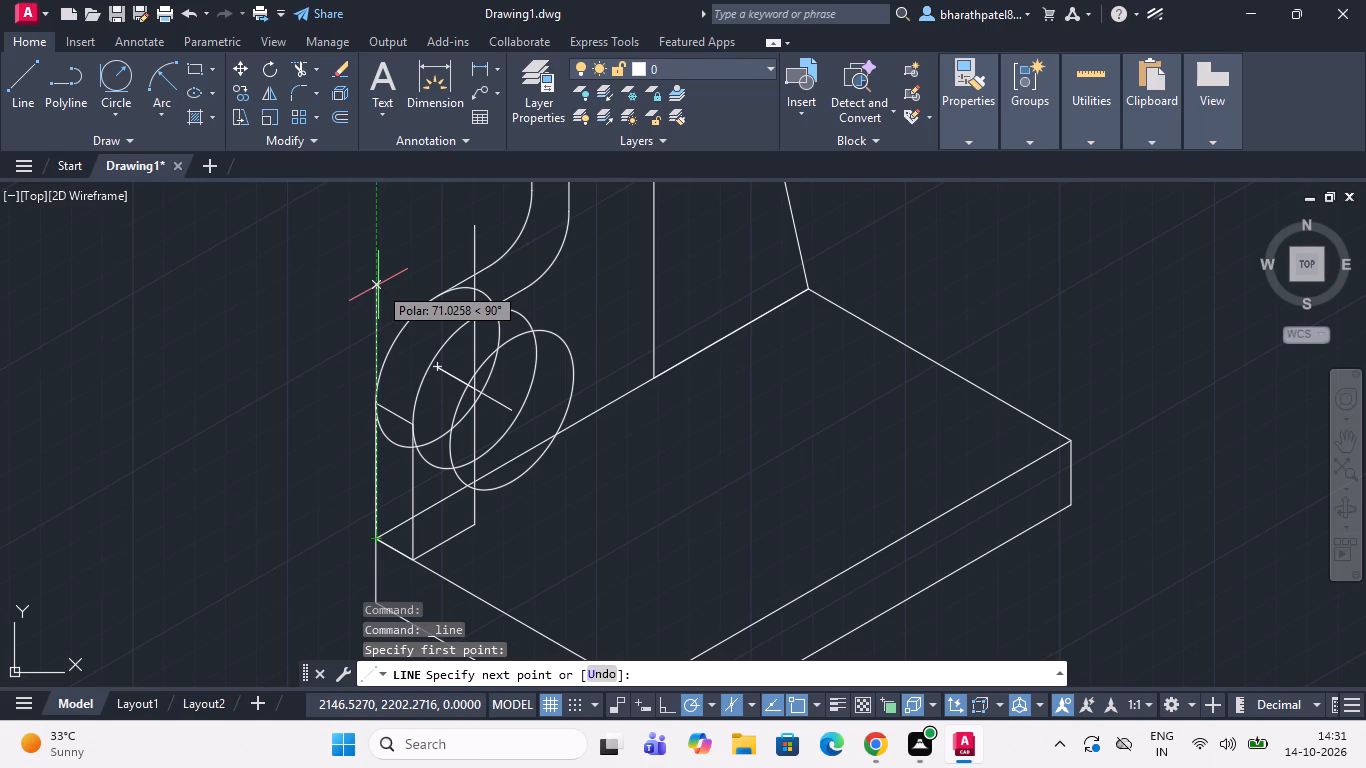
pyautogui.write('38')
pyautogui.press('Return')
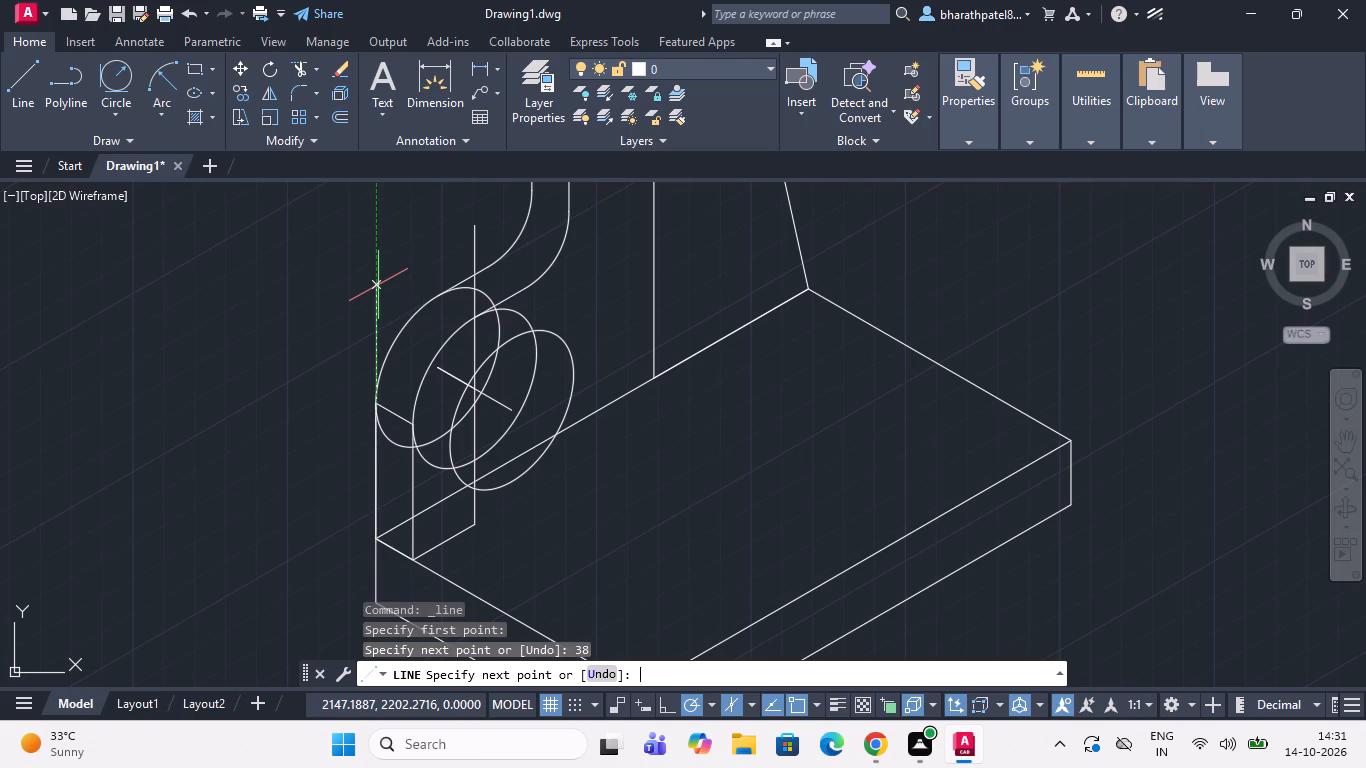
pyautogui.scroll(2, 501, 377)
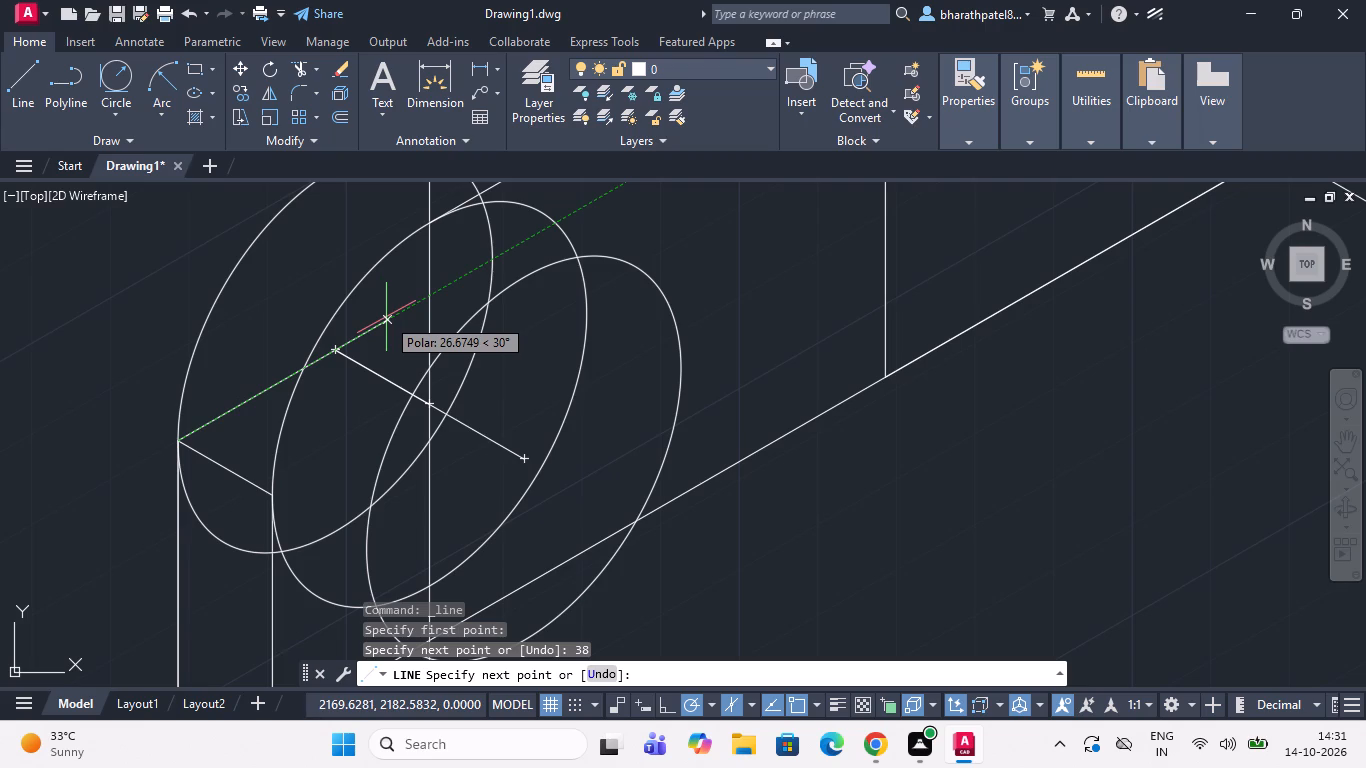
pyautogui.press('2')
pyautogui.press('0')
pyautogui.press('Return')
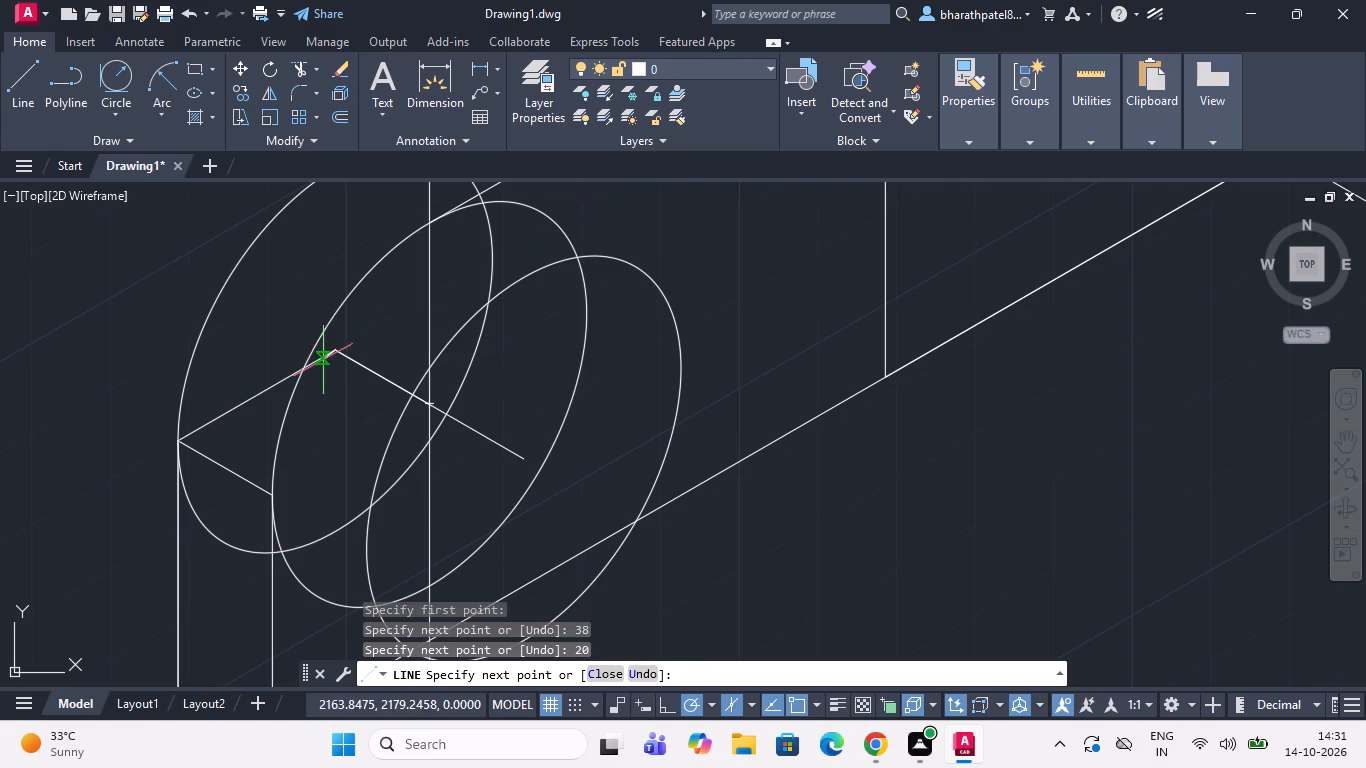
pyautogui.scroll(2, 346, 368)
pyautogui.scroll(-3, 346, 368)
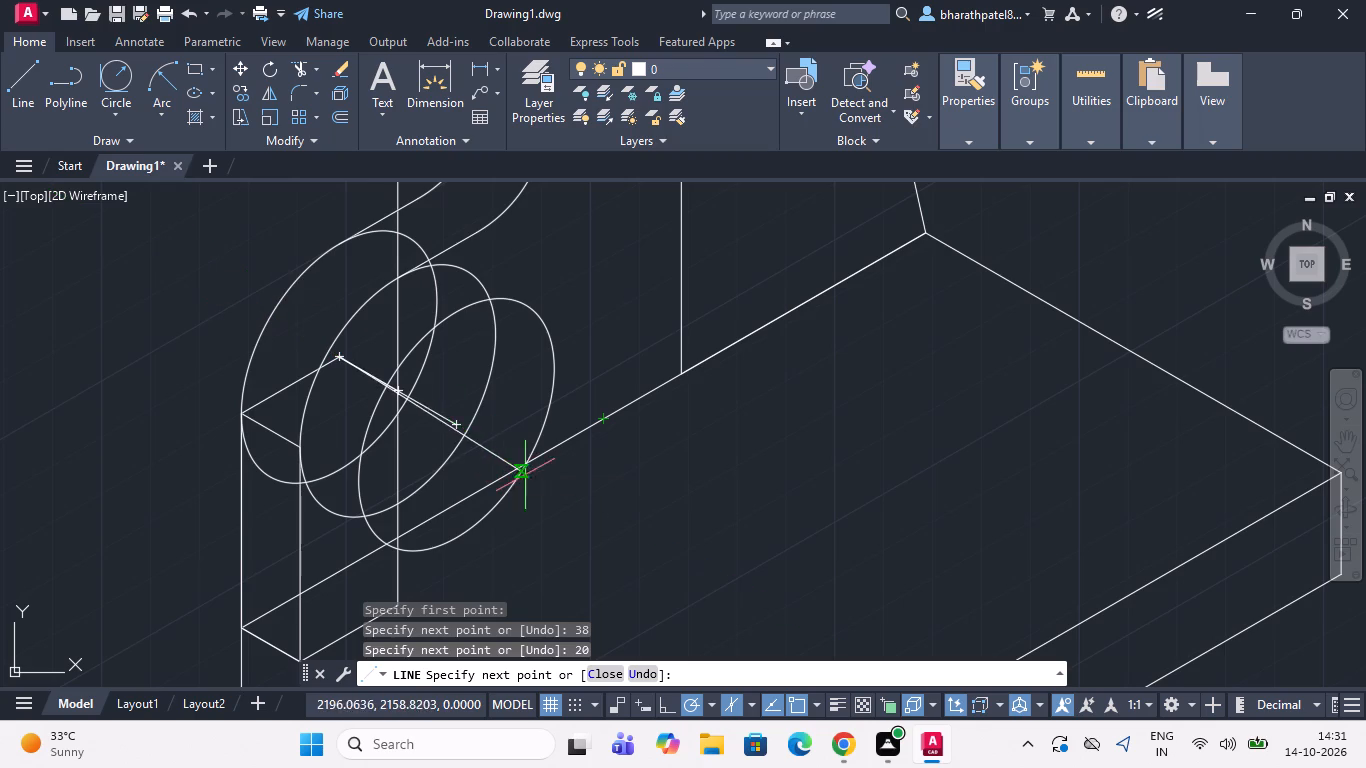
pyautogui.scroll(-1, 576, 484)
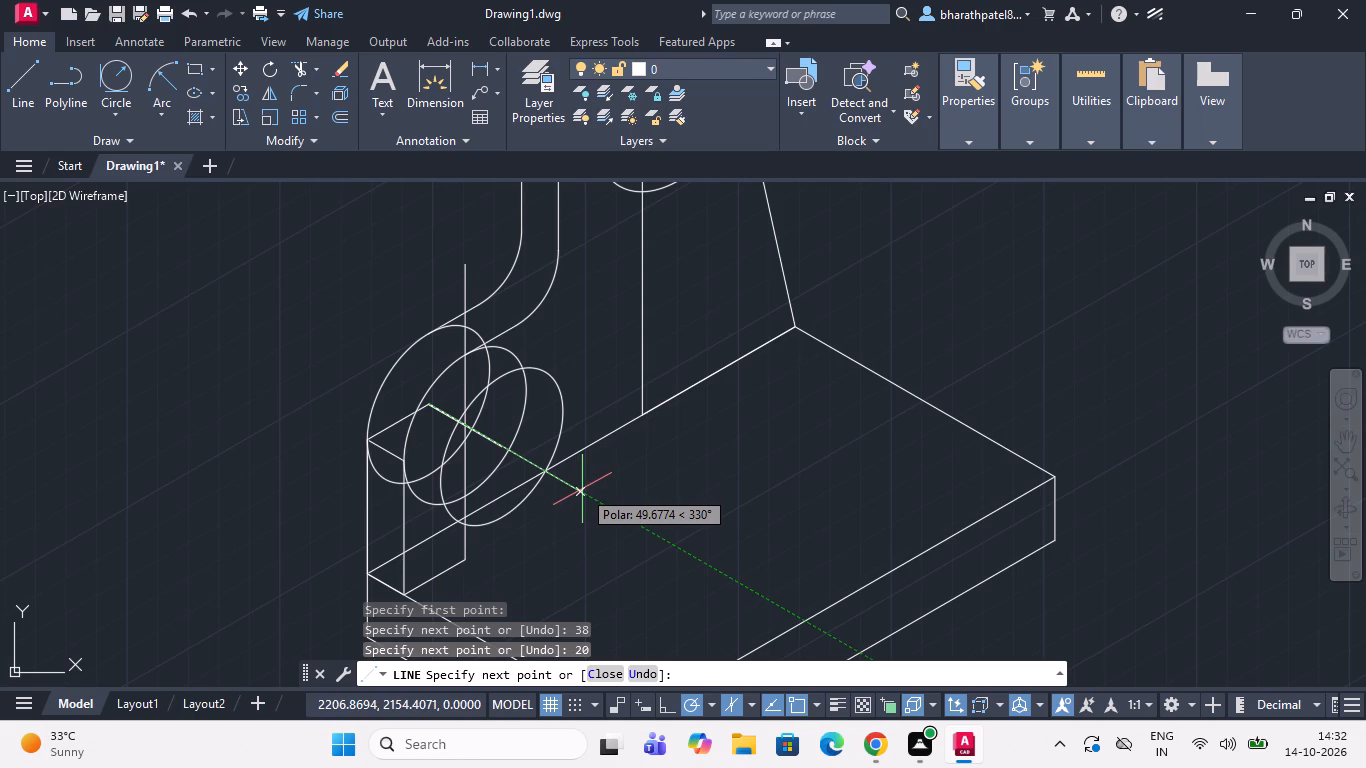
pyautogui.press('Escape')
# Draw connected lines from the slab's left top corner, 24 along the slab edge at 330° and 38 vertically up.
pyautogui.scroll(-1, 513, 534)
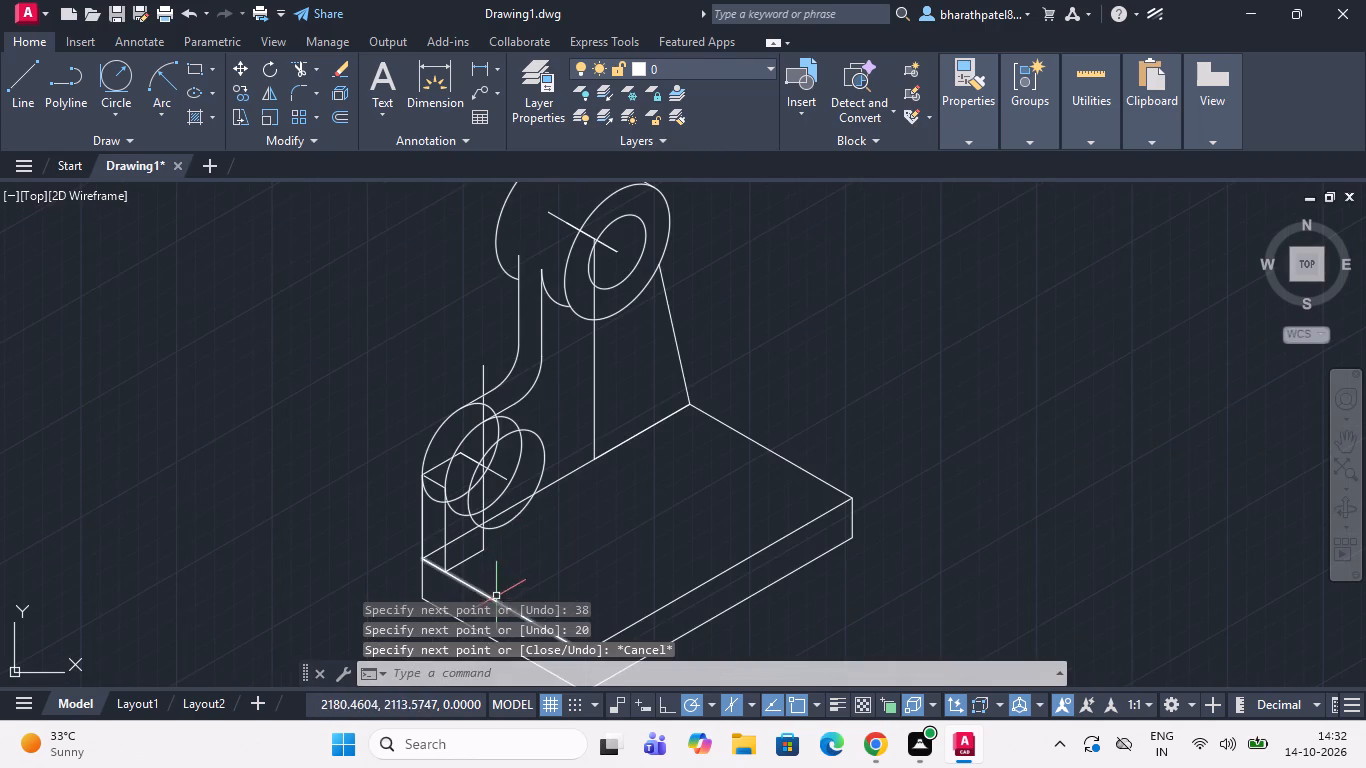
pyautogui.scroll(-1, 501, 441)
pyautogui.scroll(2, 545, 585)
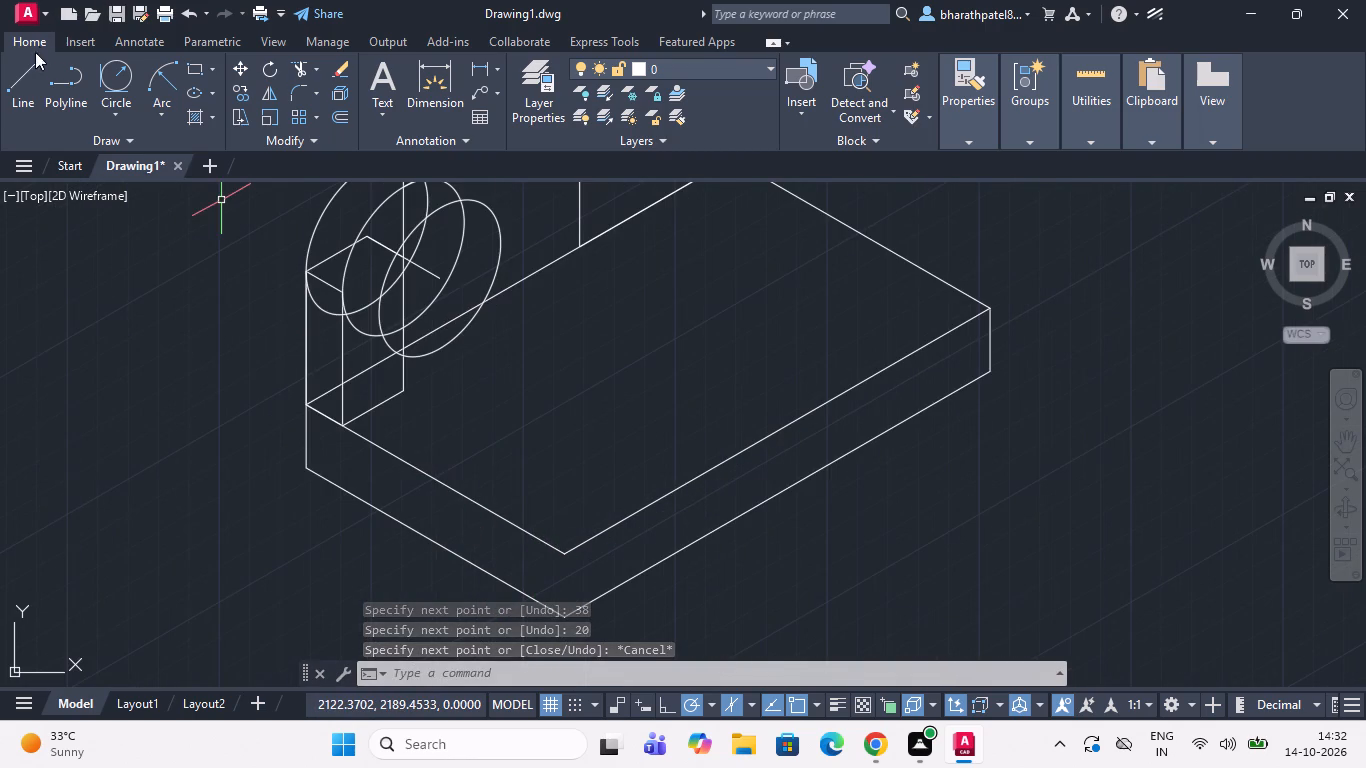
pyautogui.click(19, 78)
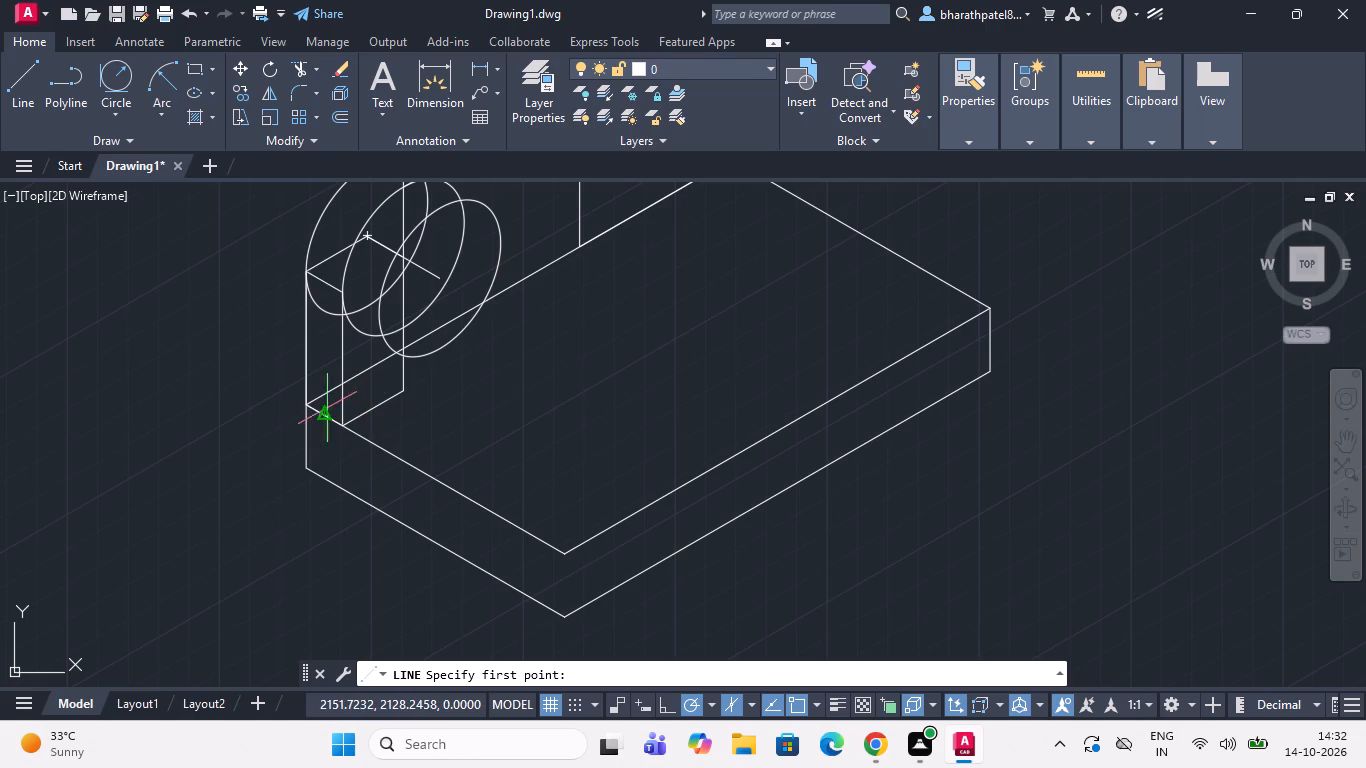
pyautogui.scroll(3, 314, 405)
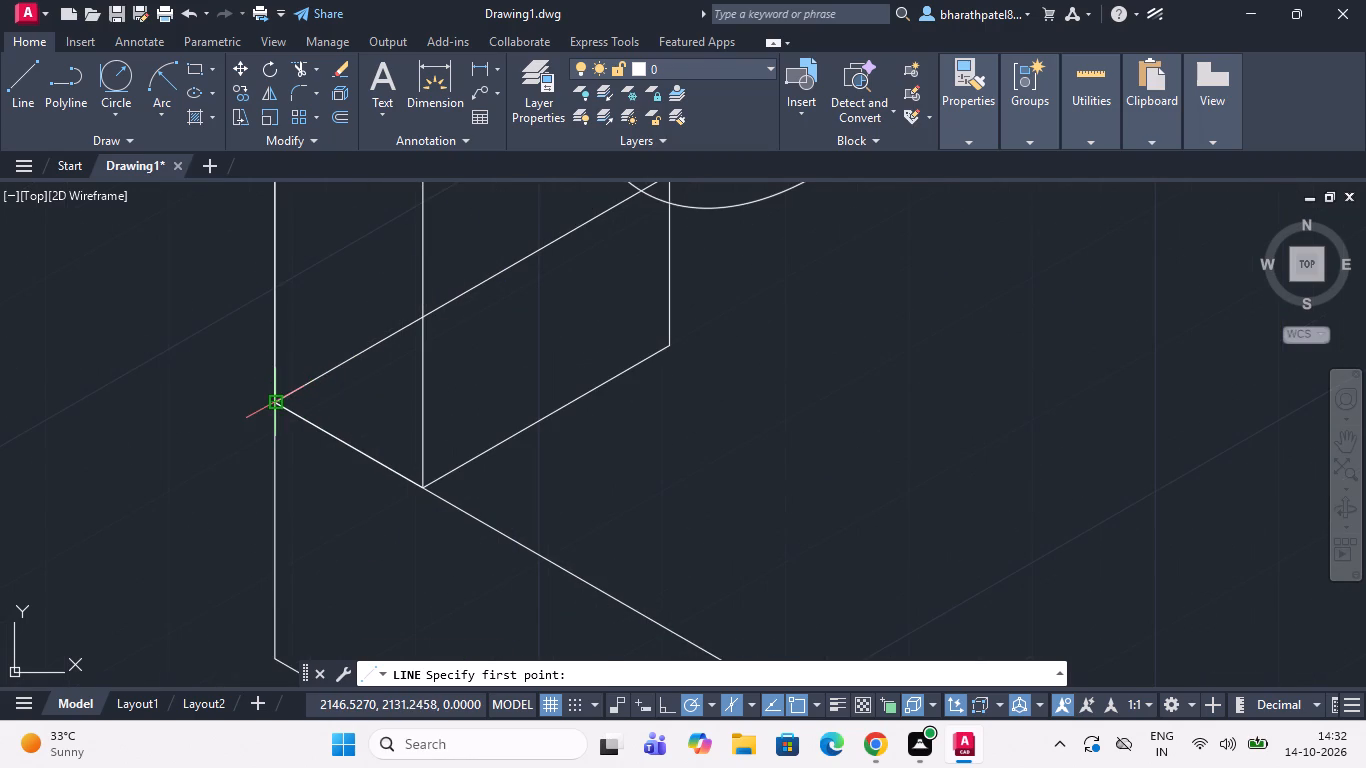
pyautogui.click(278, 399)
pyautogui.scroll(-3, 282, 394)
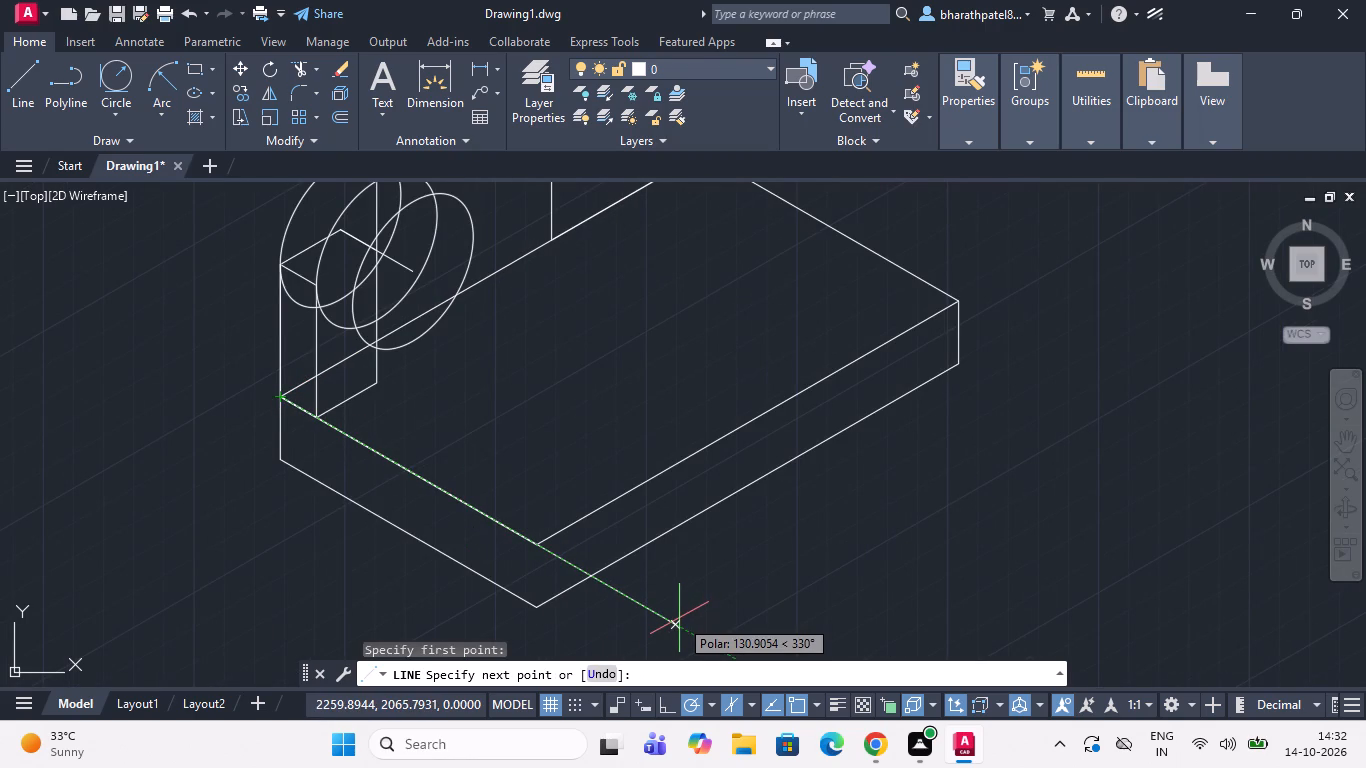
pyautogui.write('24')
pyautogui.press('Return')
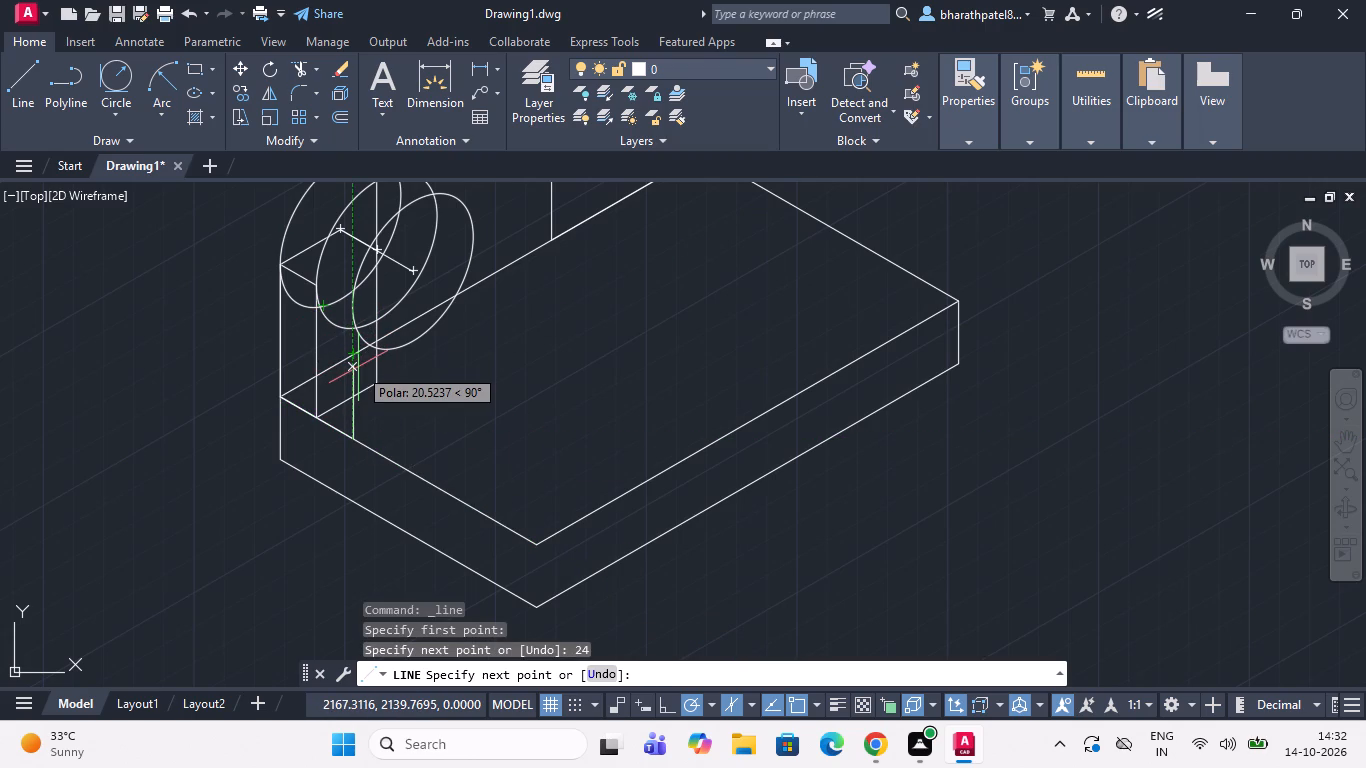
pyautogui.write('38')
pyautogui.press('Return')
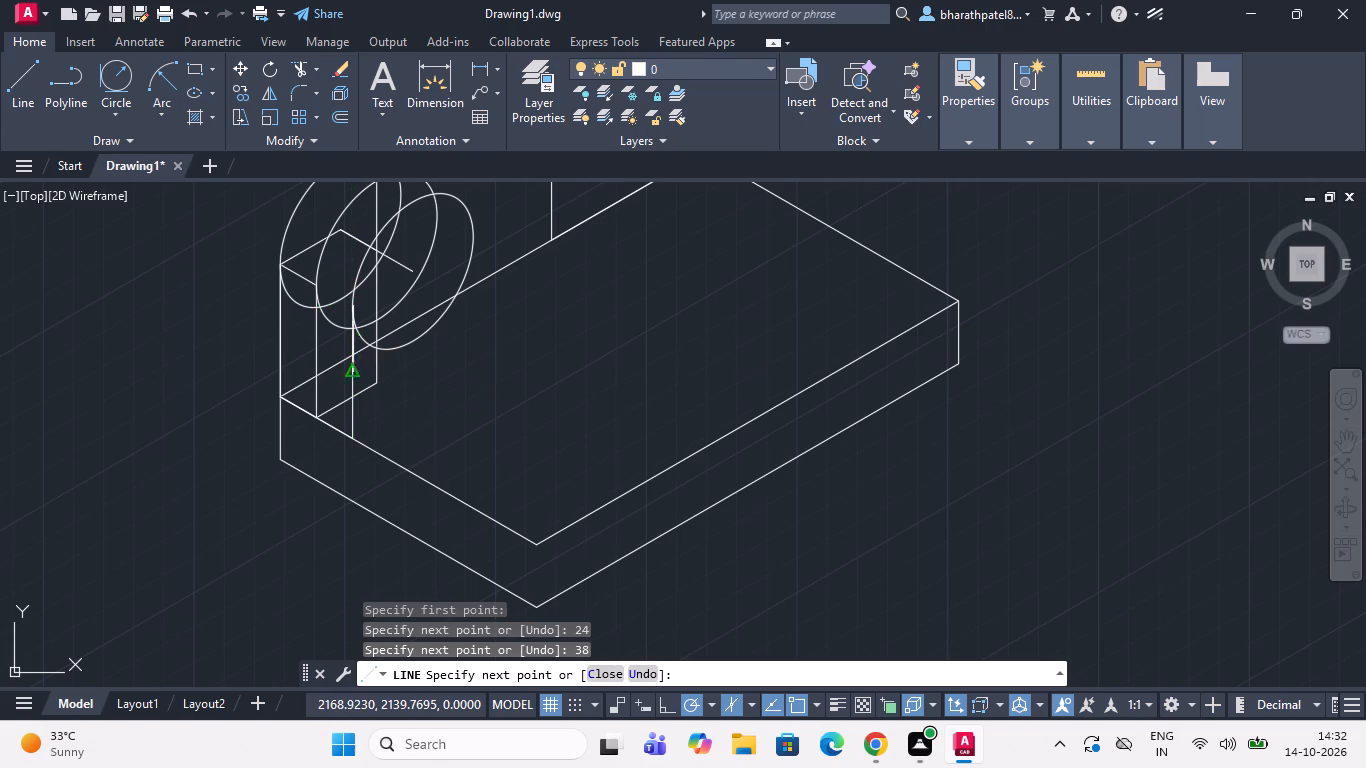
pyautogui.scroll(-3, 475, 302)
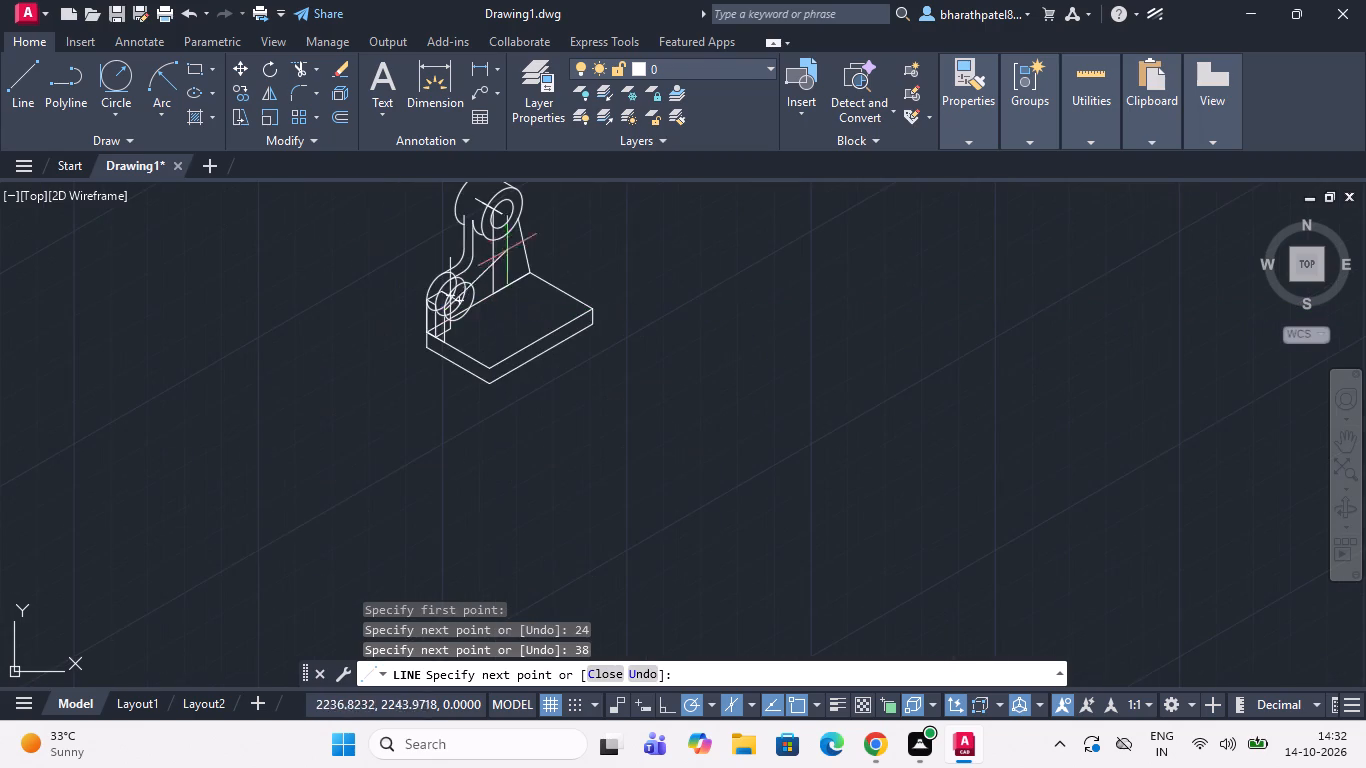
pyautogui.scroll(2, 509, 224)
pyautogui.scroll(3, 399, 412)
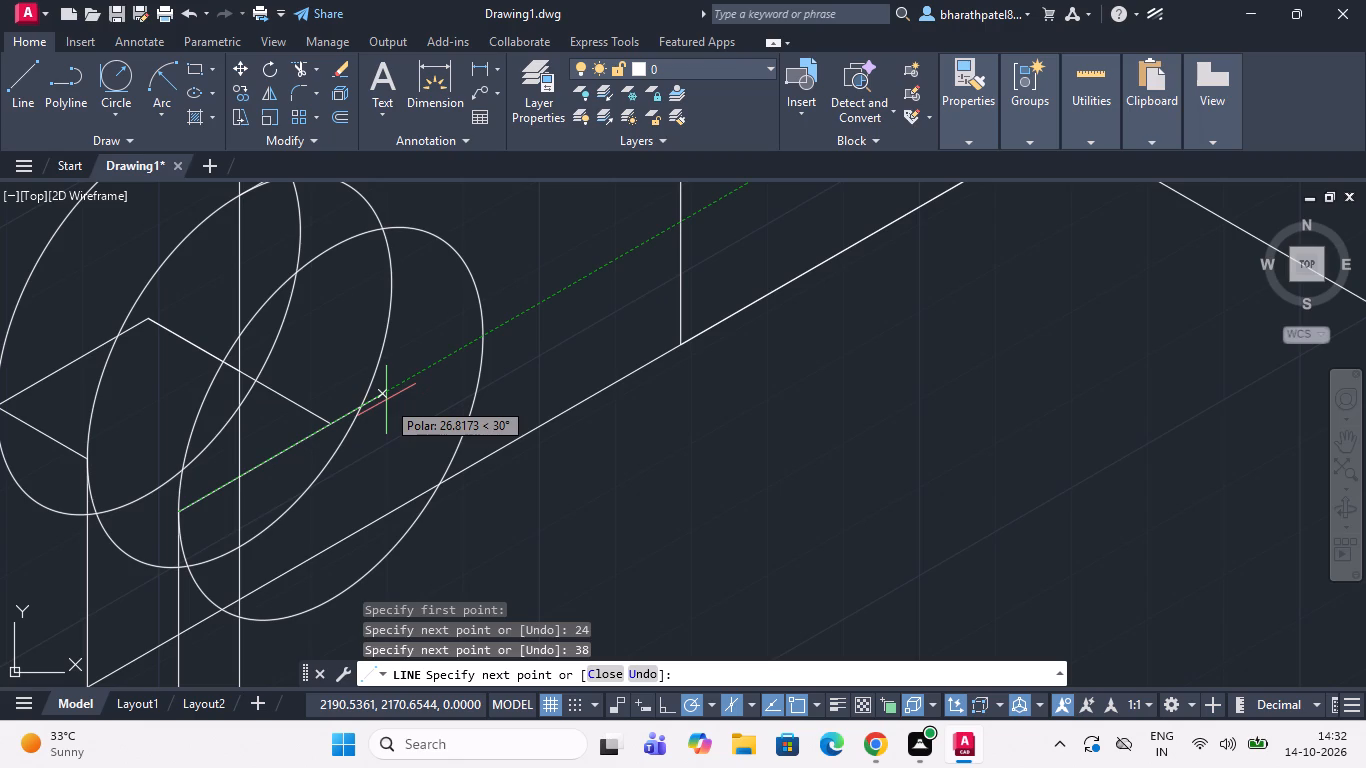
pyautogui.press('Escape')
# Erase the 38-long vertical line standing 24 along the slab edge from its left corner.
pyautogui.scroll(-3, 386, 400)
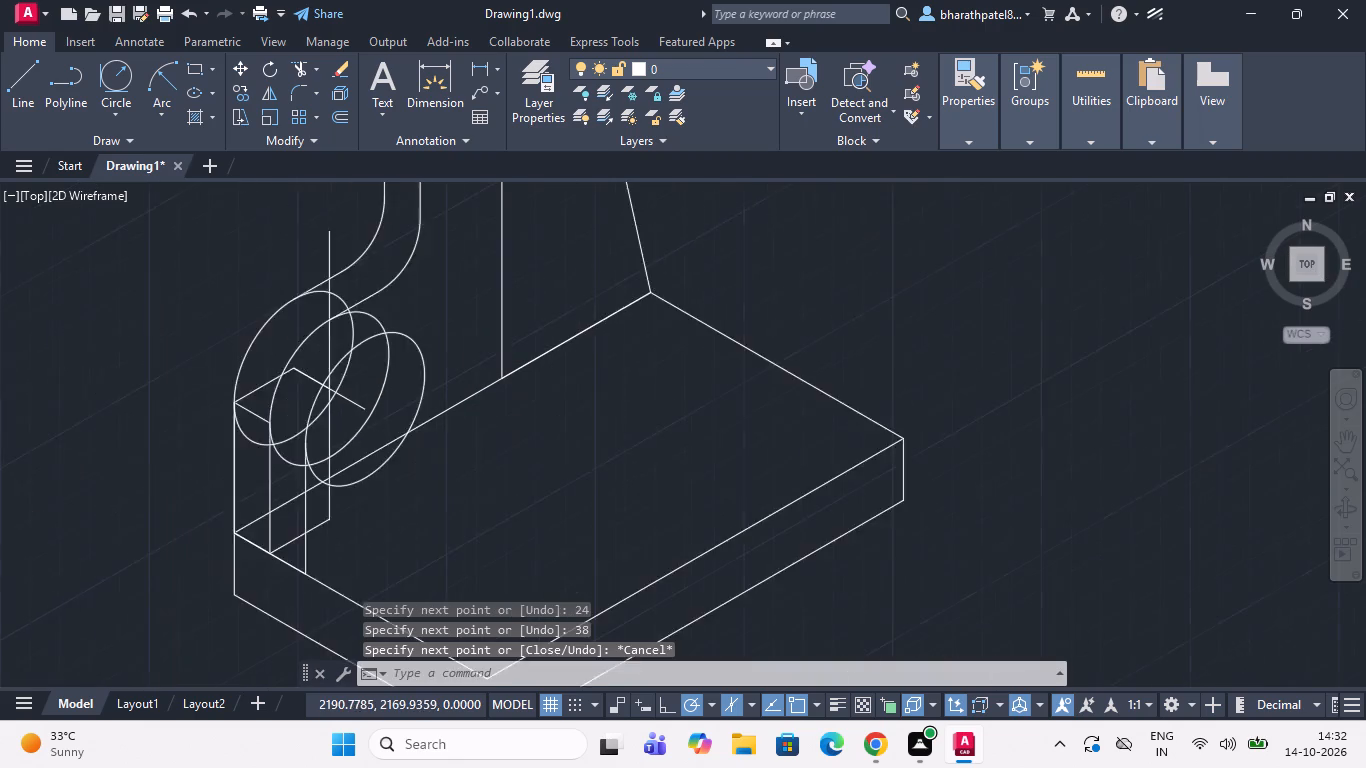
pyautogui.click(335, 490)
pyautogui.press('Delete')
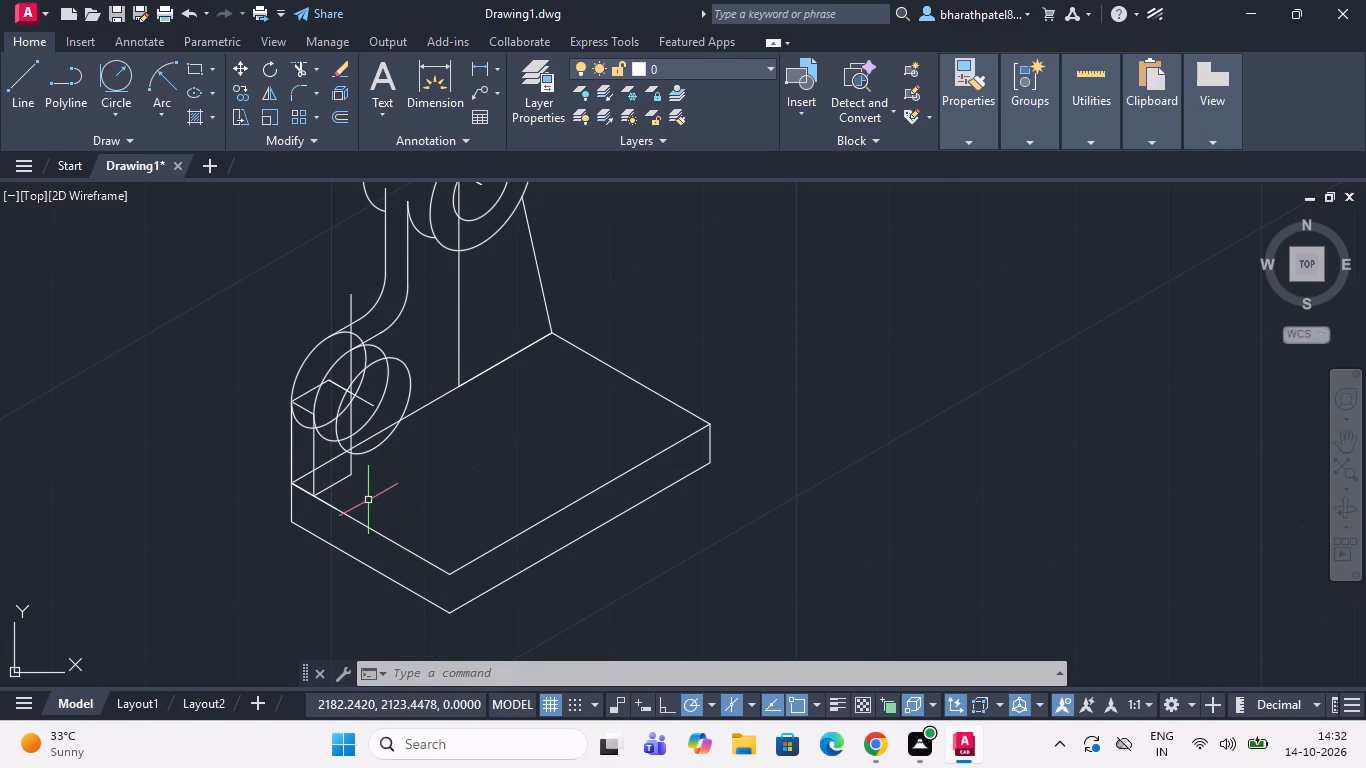
# Draw a 40-diameter isocircle centred on the front end of the lower rounded end's slanted axis line.
pyautogui.scroll(2, 362, 449)
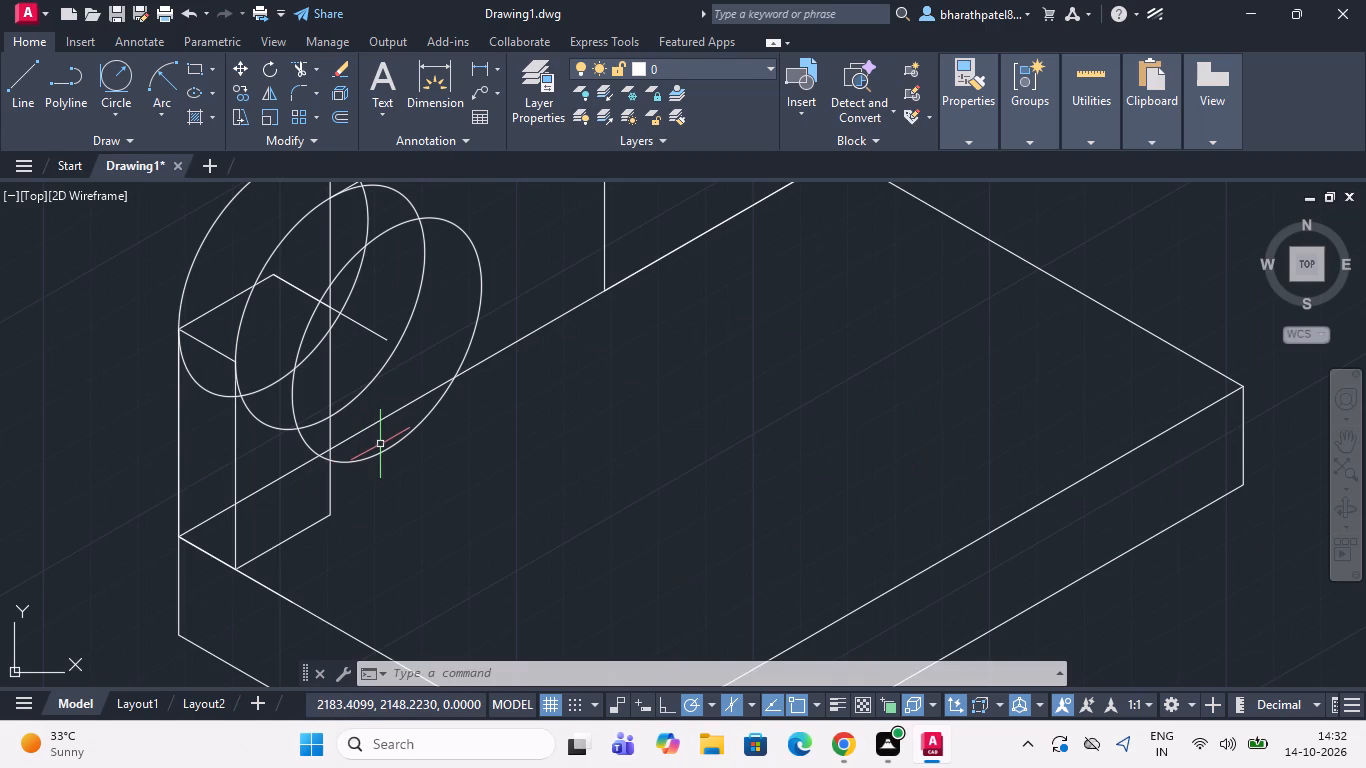
pyautogui.scroll(-1, 380, 444)
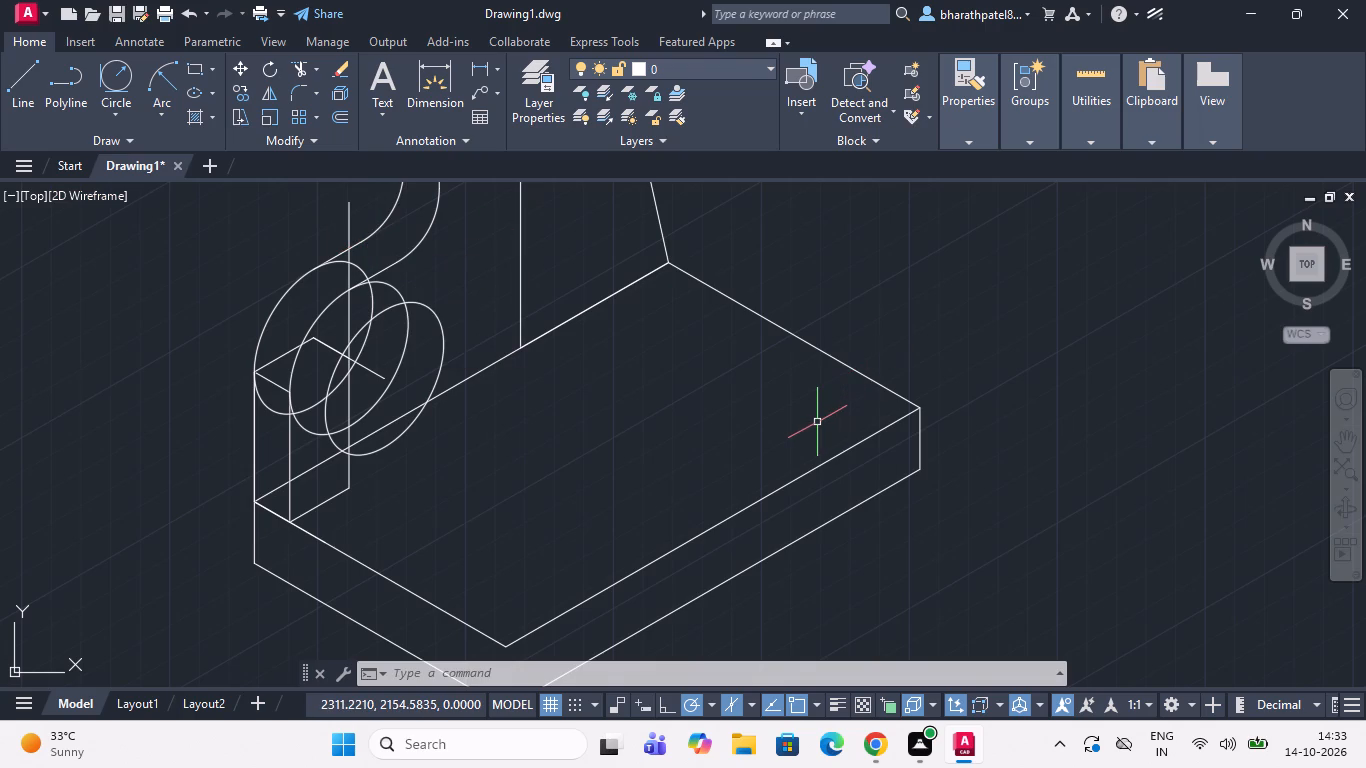
pyautogui.write('ell')
pyautogui.press('Return')
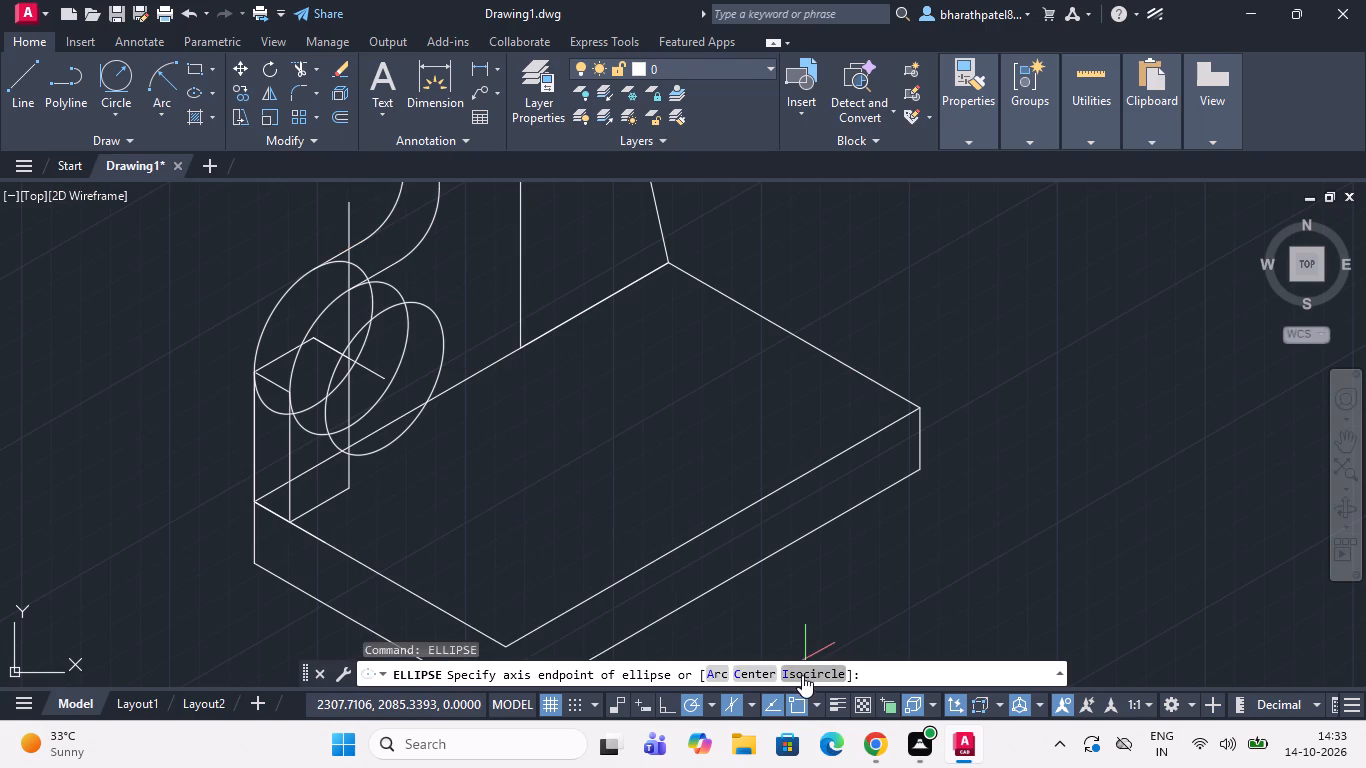
pyautogui.click(802, 675)
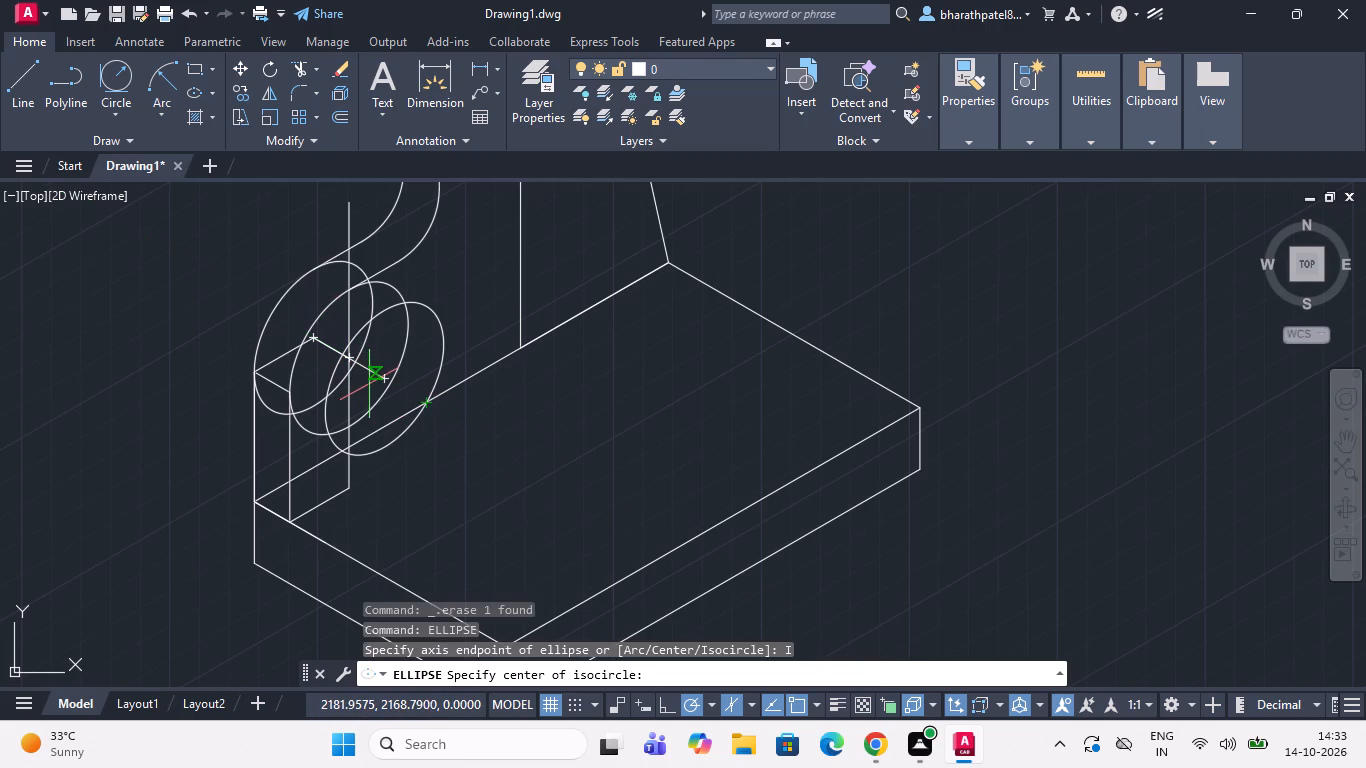
pyautogui.scroll(2, 379, 392)
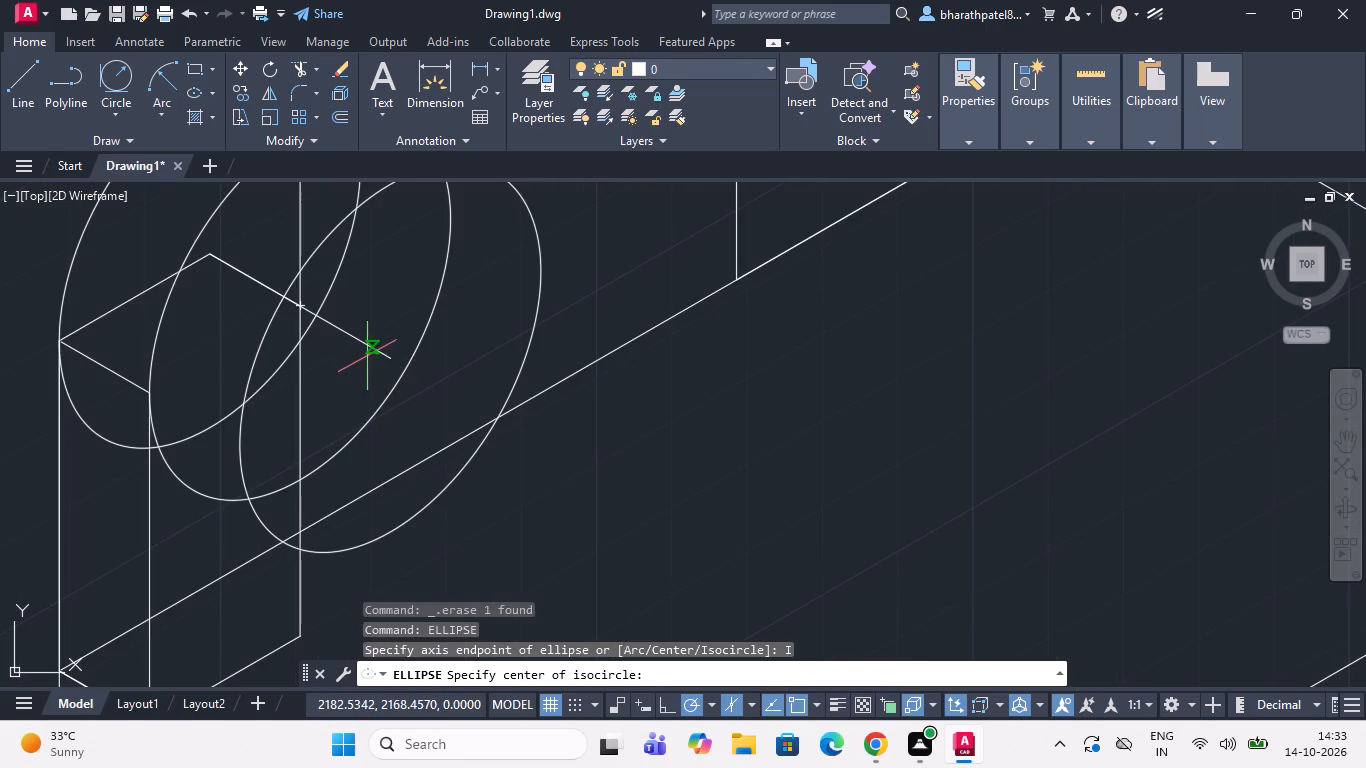
pyautogui.click(388, 363)
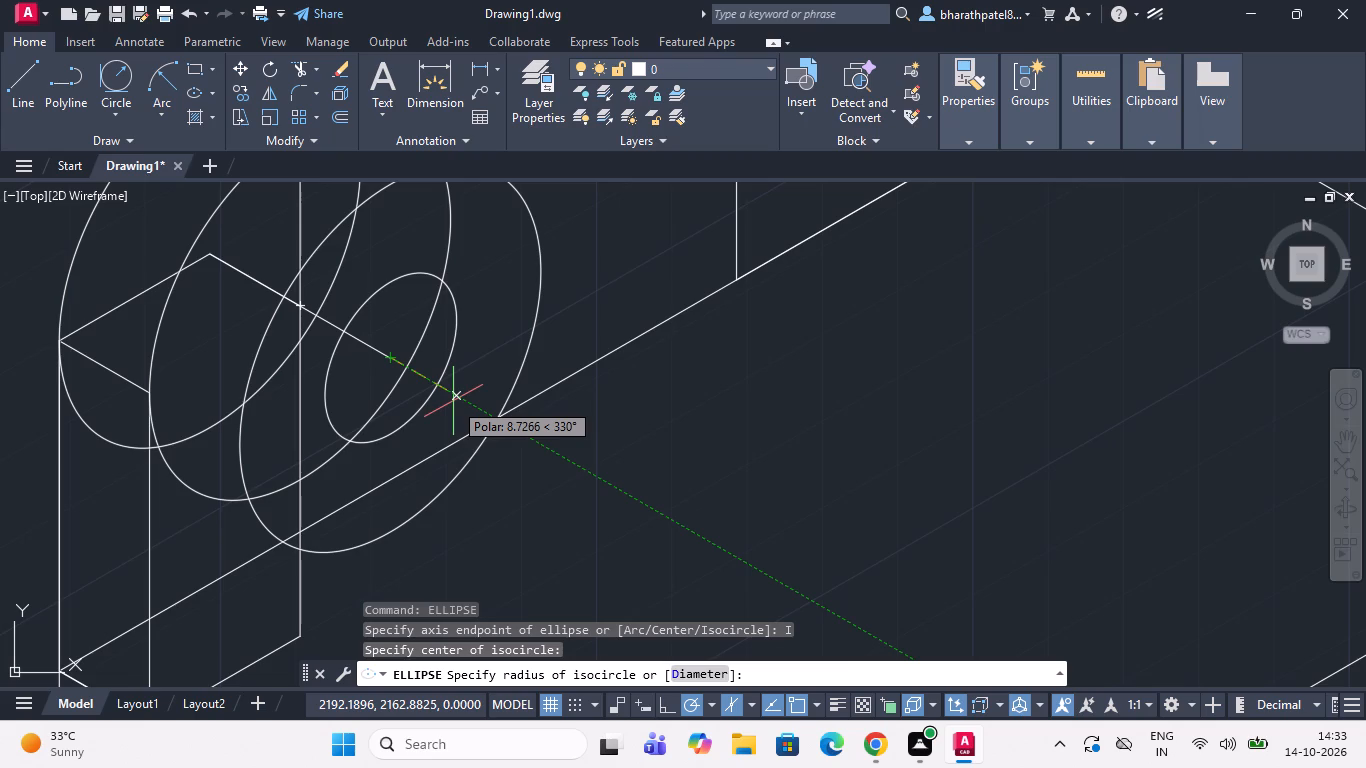
pyautogui.click(692, 673)
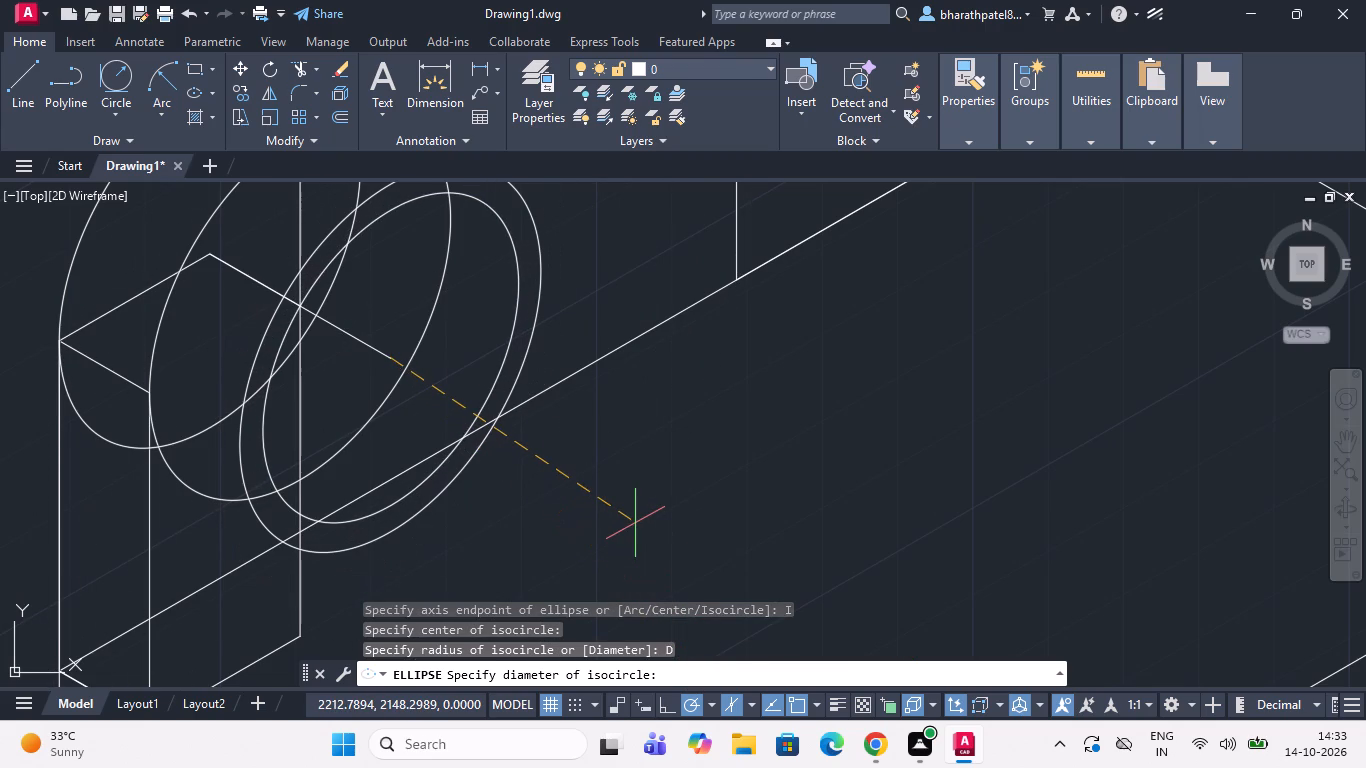
pyautogui.write('40')
pyautogui.press('Return')
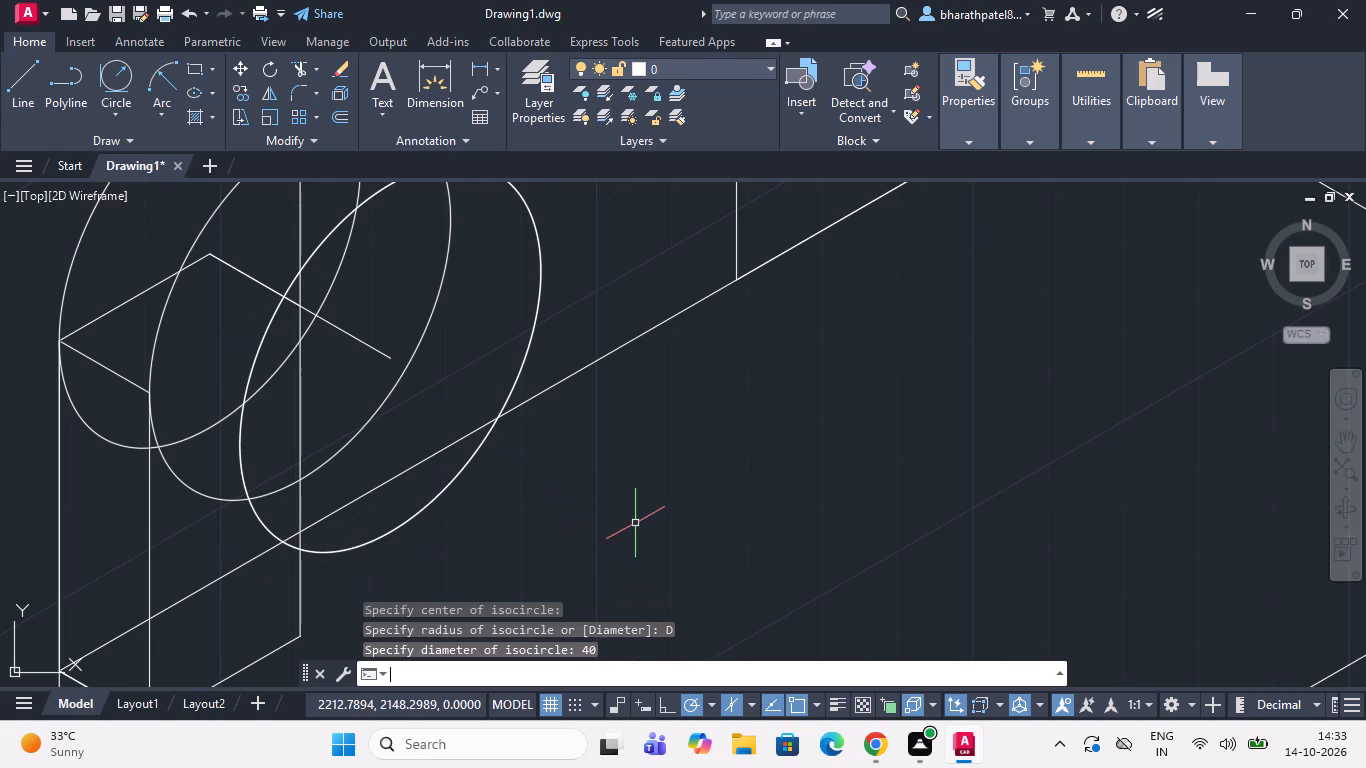
# Draw a line about 25 long at 30° from the centre of the front lower 40-diameter isocircle, extending past its outline.
pyautogui.scroll(-1, 429, 322)
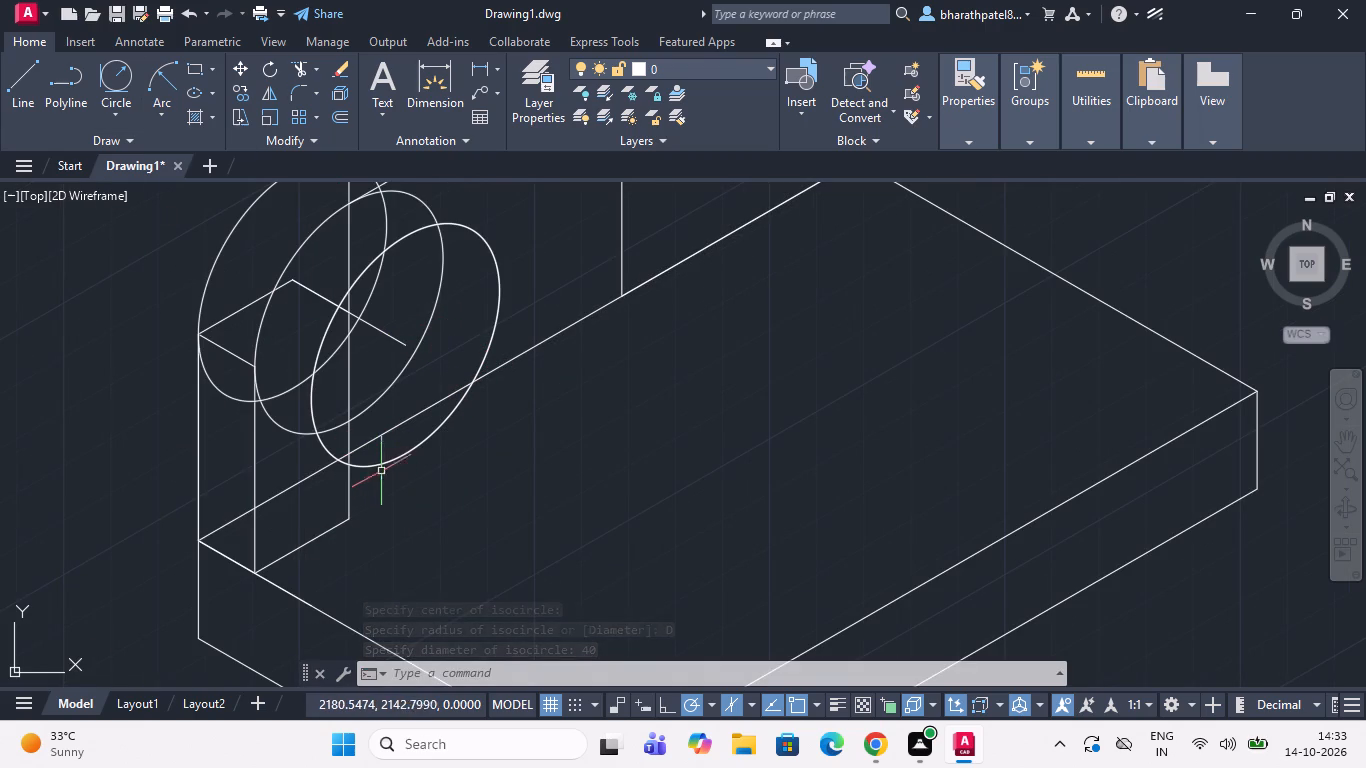
pyautogui.scroll(-1, 361, 458)
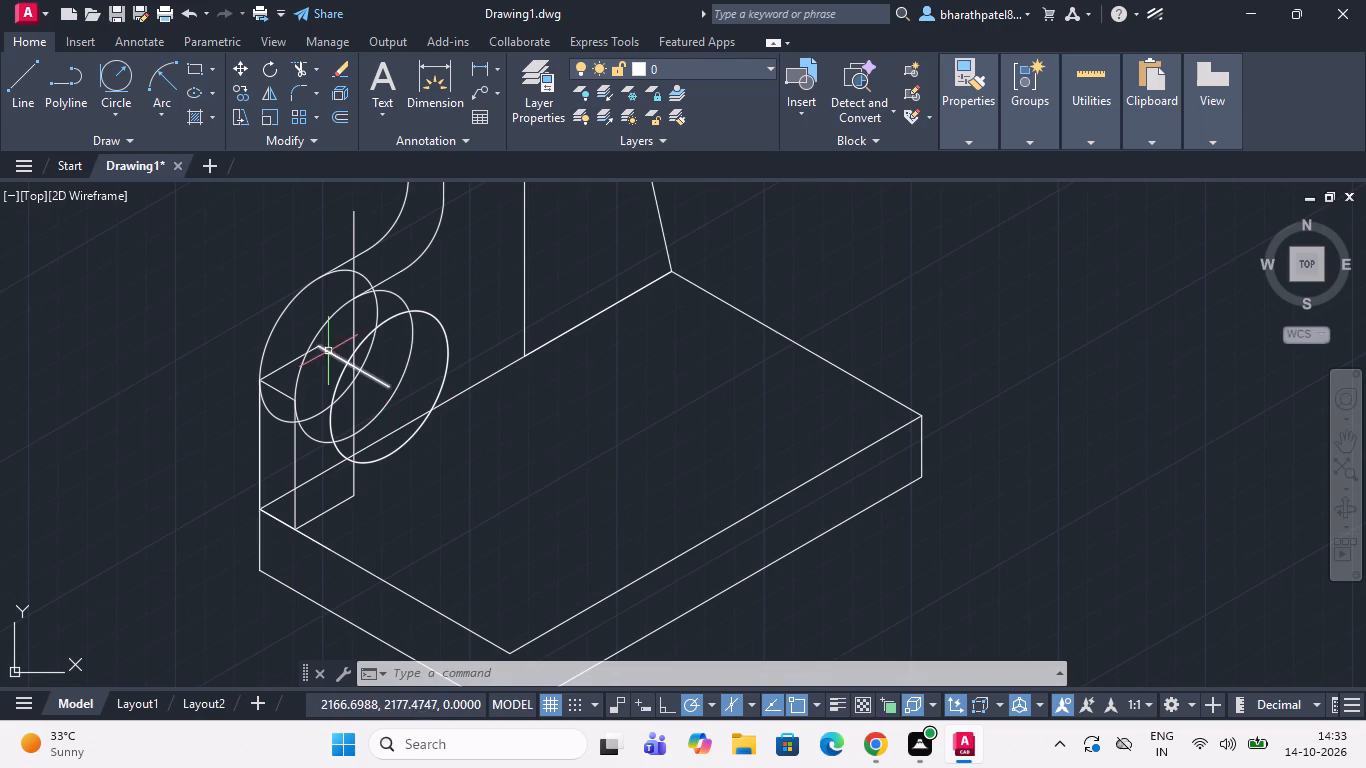
pyautogui.click(25, 68)
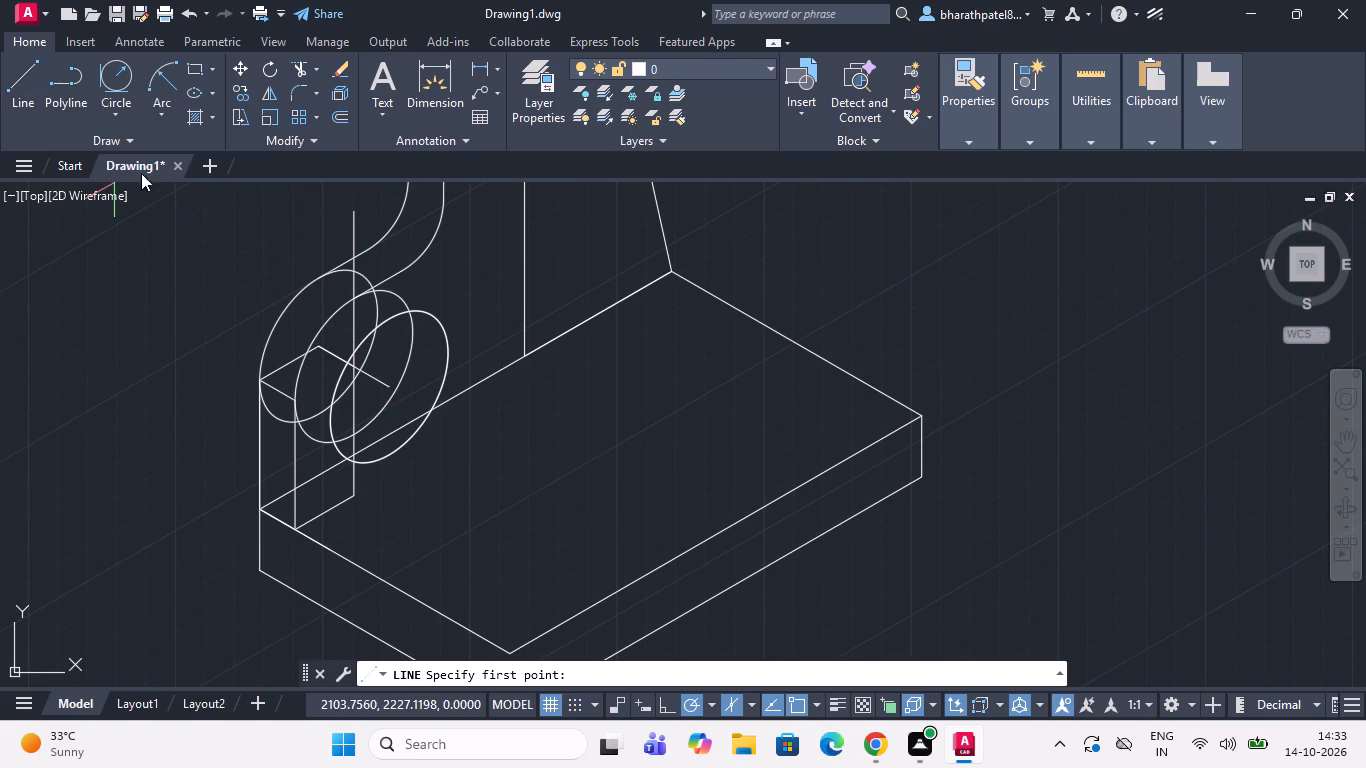
pyautogui.scroll(2, 328, 428)
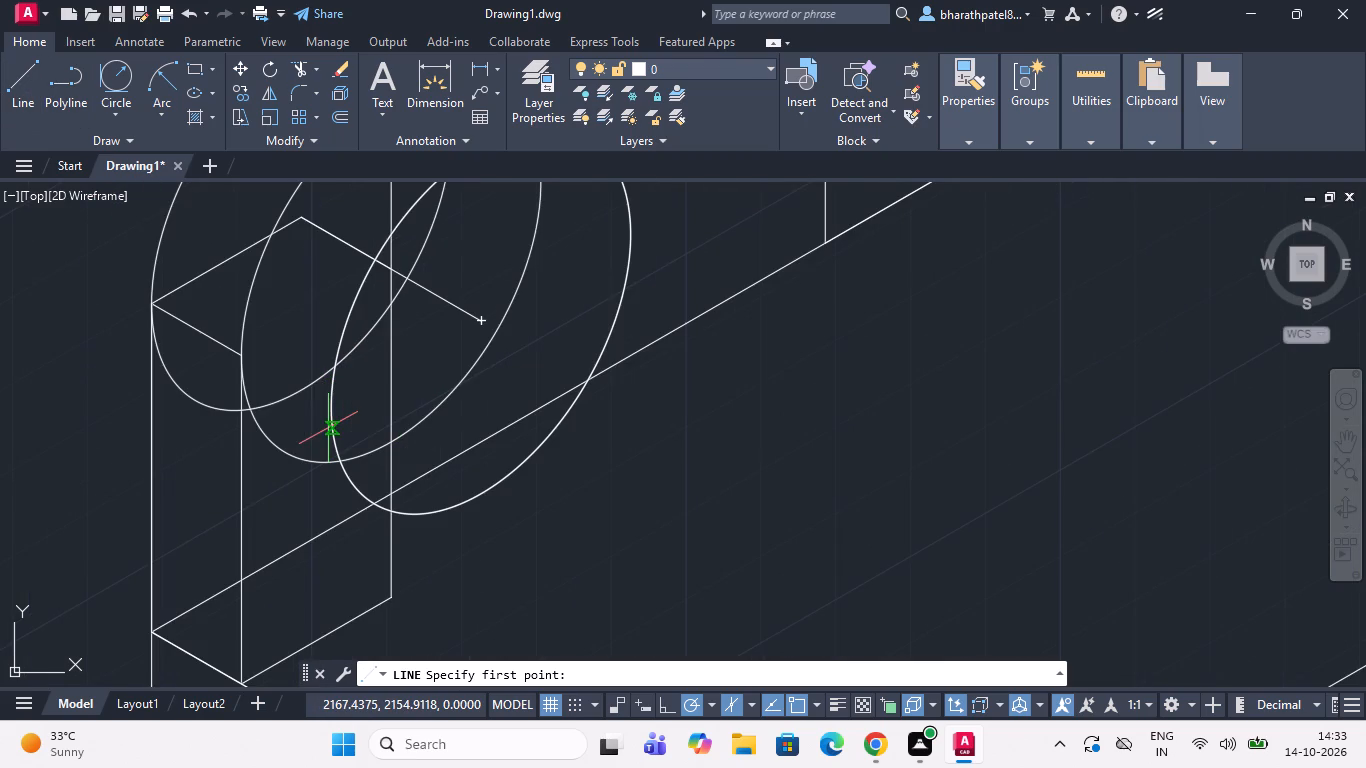
pyautogui.scroll(-3, 328, 428)
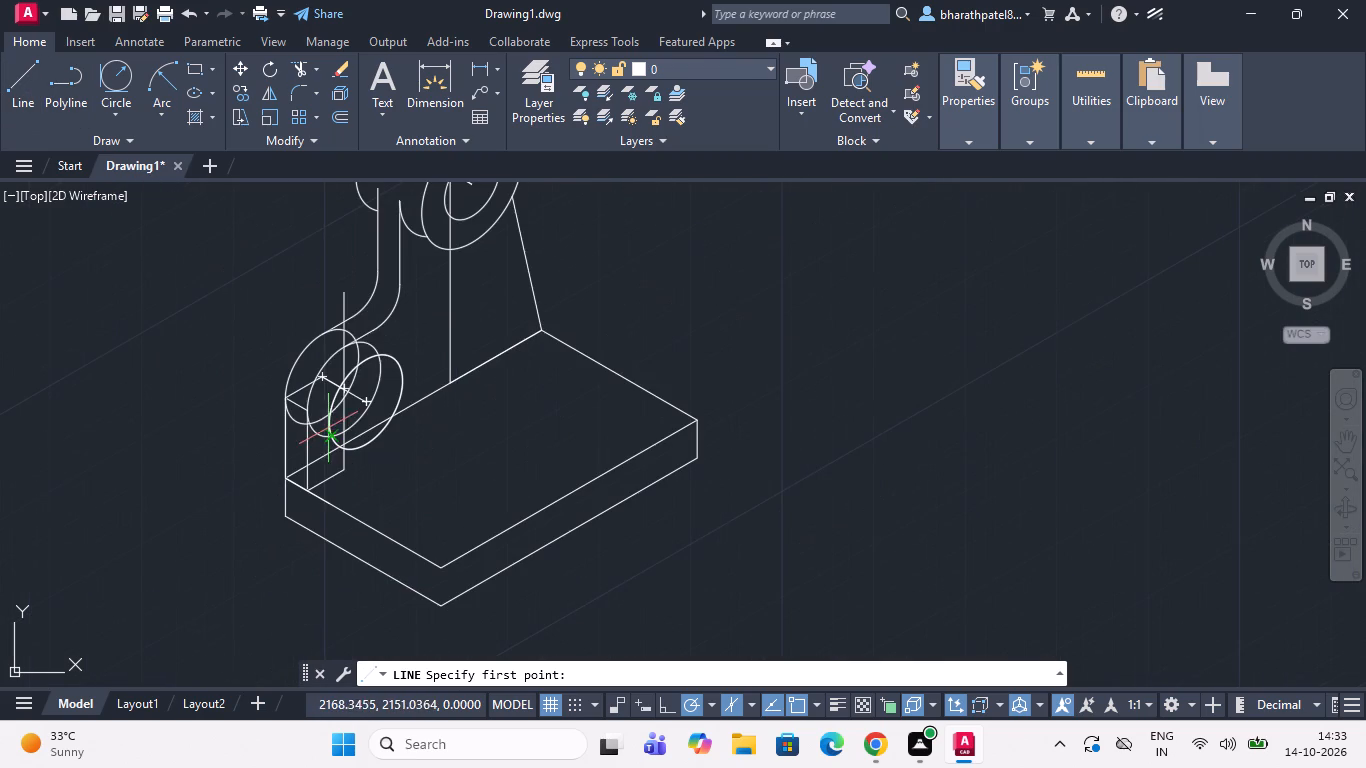
pyautogui.scroll(2, 357, 330)
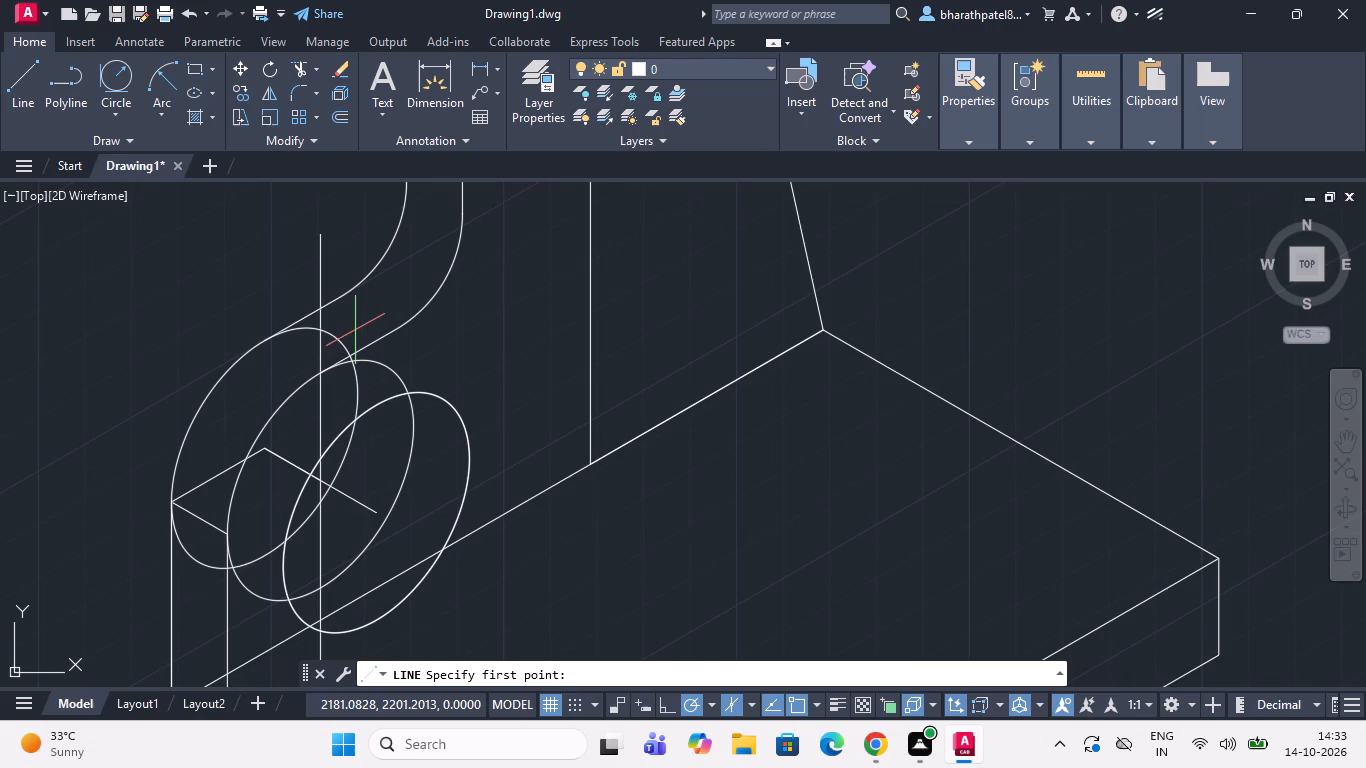
pyautogui.click(371, 514)
pyautogui.click(491, 447)
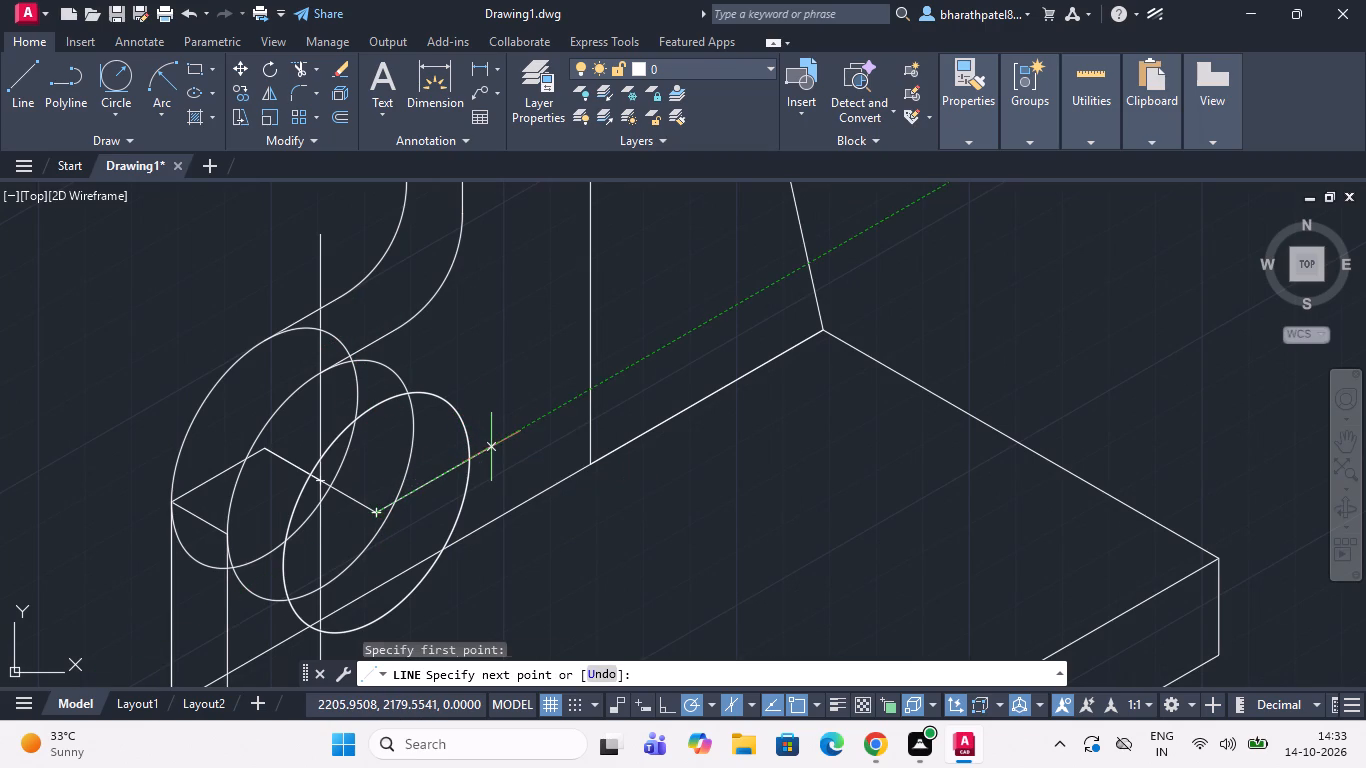
pyautogui.press('Escape')
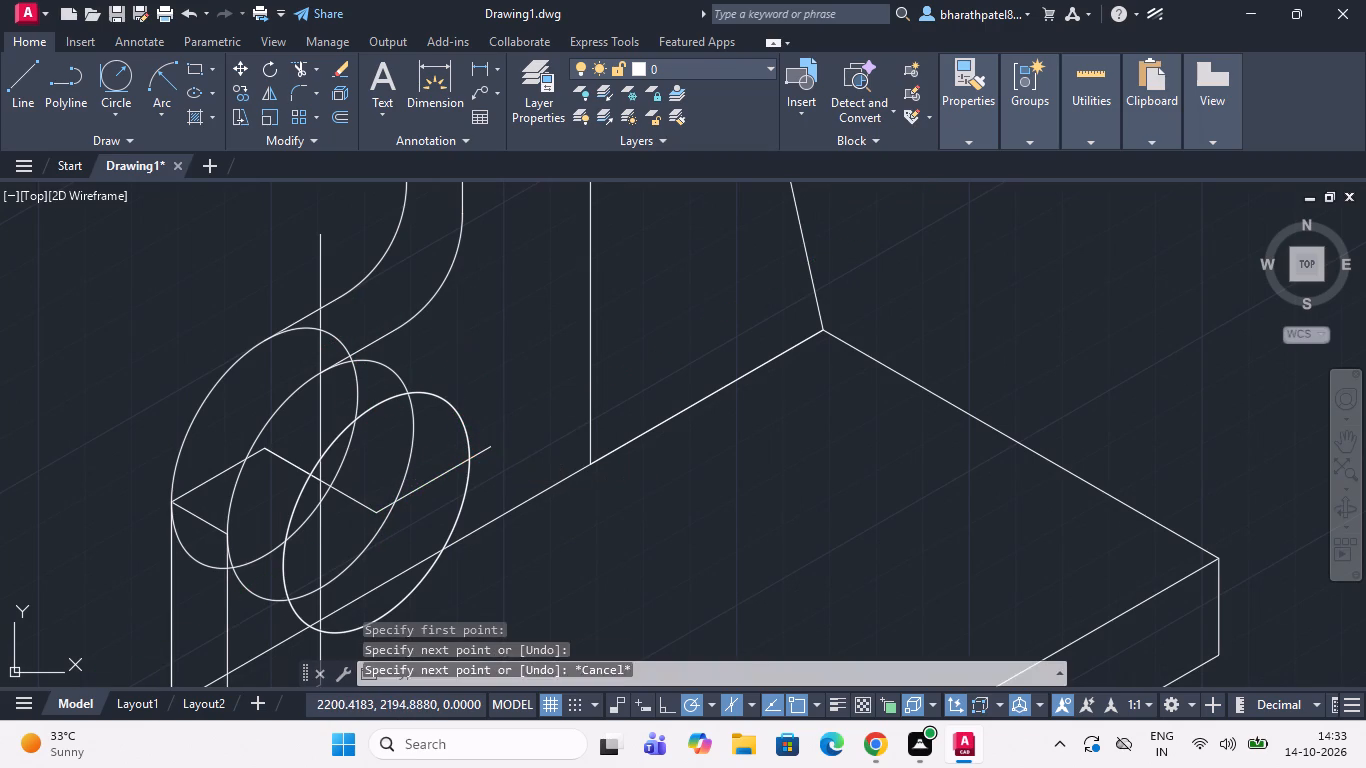
# Draw a line about 26 long at 210° from the front lower isocircle's centre, extending past its outline.
pyautogui.click(26, 82)
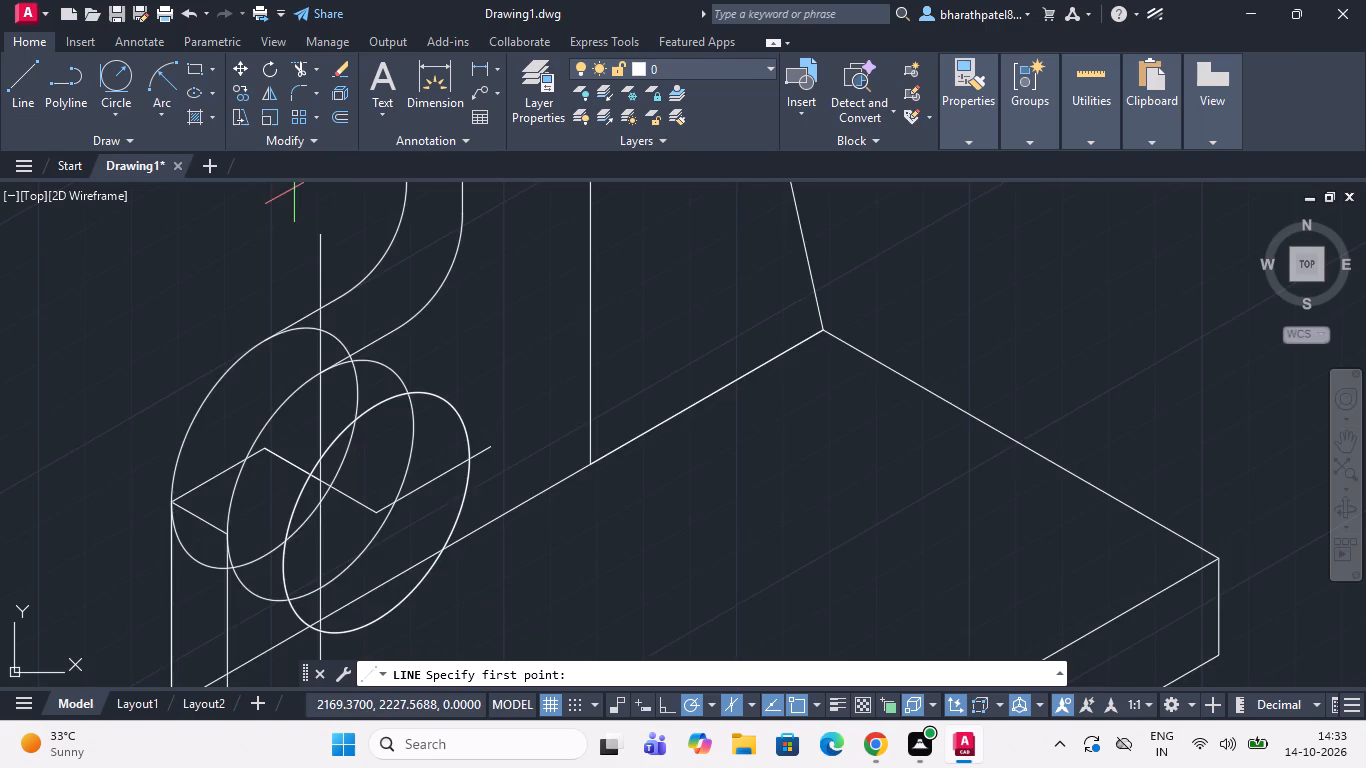
pyautogui.scroll(-2, 332, 202)
pyautogui.scroll(2, 370, 386)
pyautogui.scroll(-1, 370, 386)
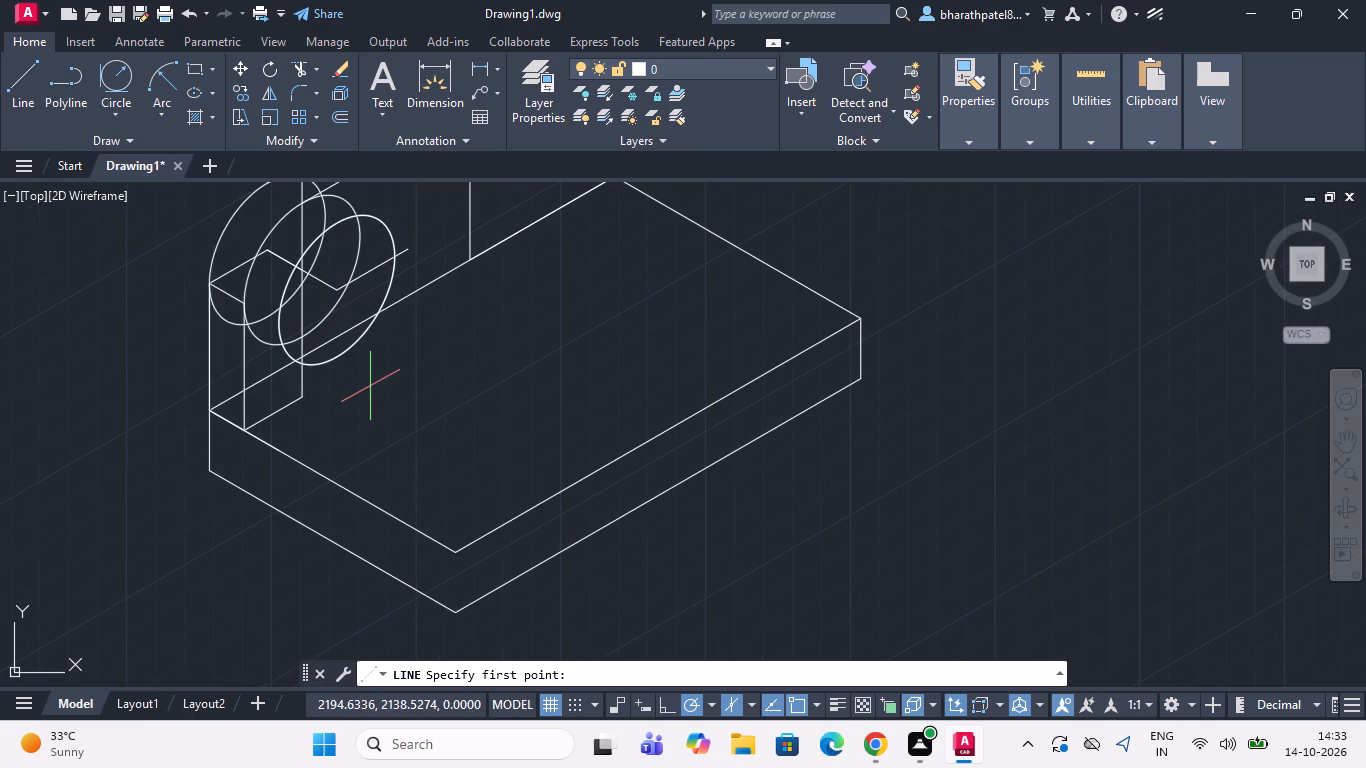
pyautogui.scroll(1, 311, 254)
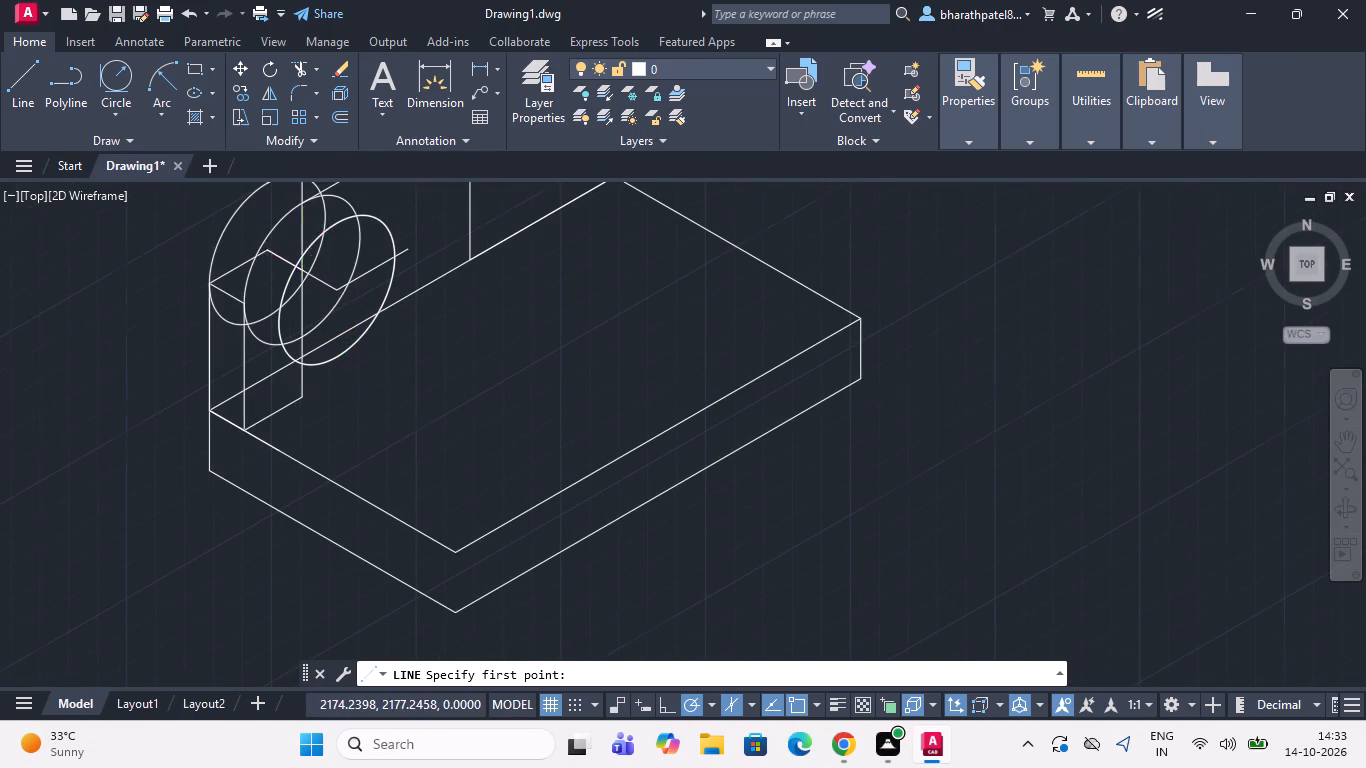
pyautogui.scroll(1, 311, 254)
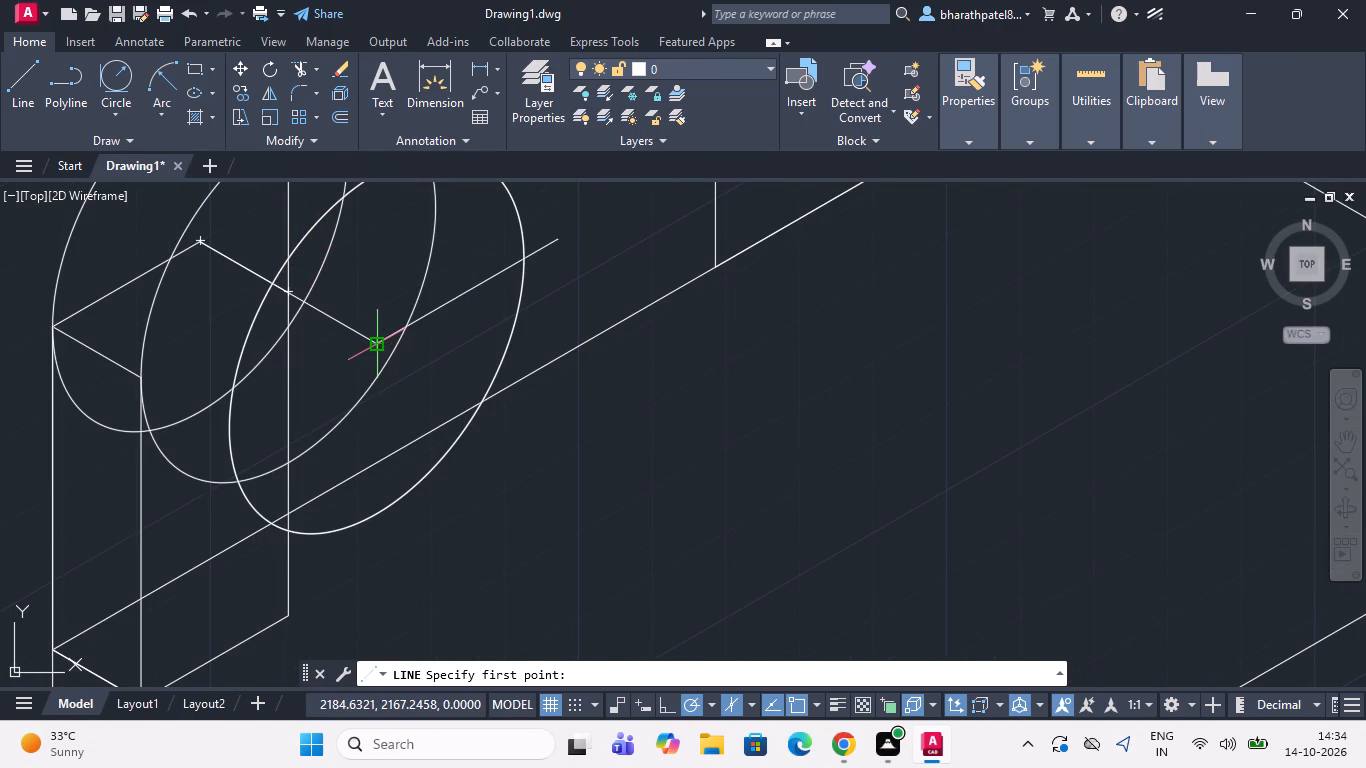
pyautogui.click(375, 345)
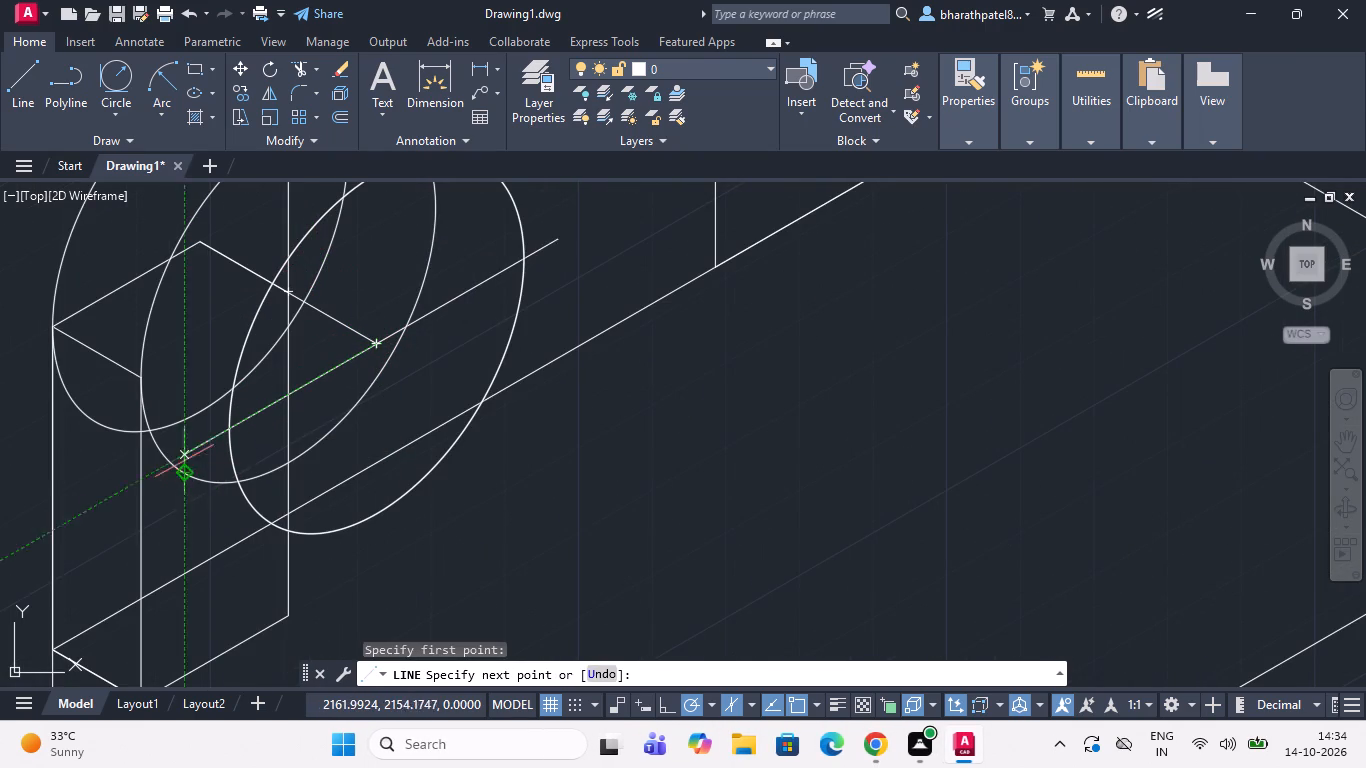
pyautogui.click(182, 452)
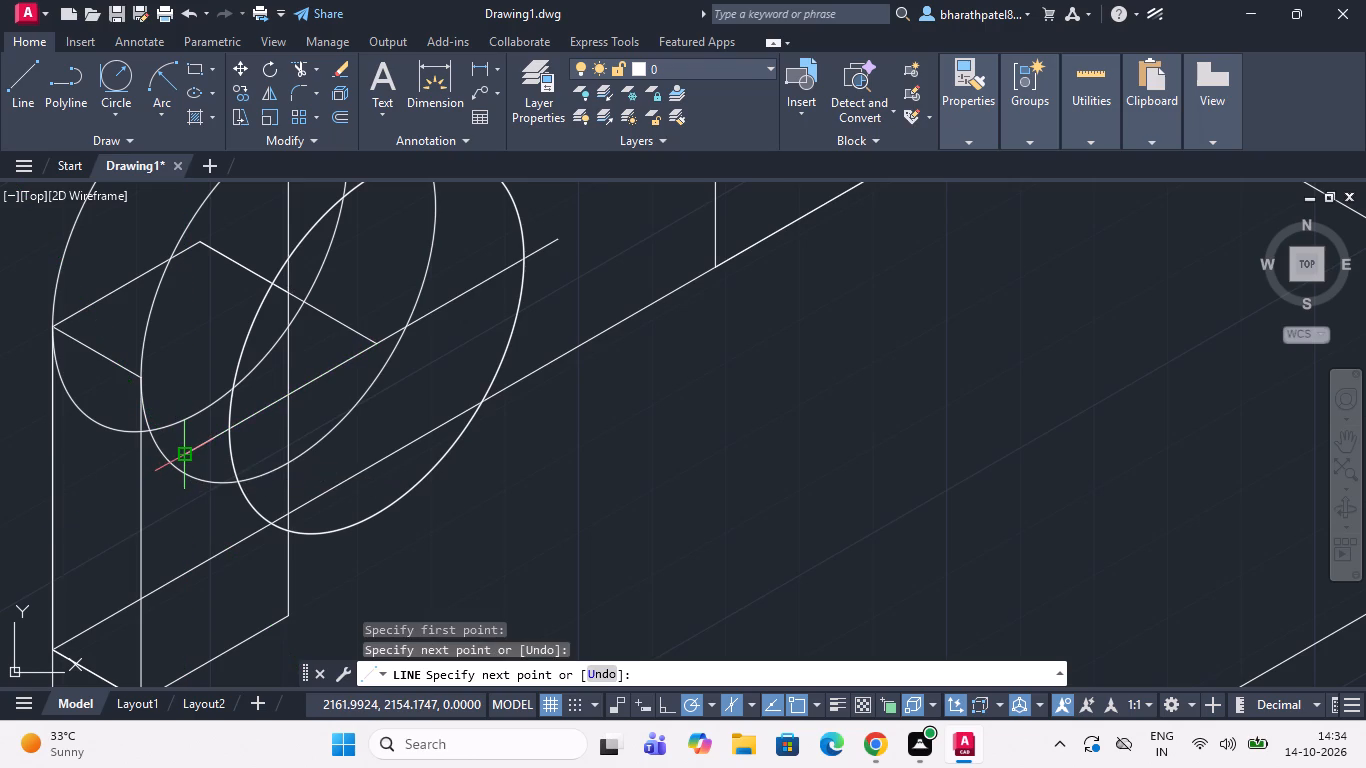
pyautogui.press('Escape')
# Draw a vertical line about 24 long downward from the front lower isocircle's centre.
pyautogui.click(22, 81)
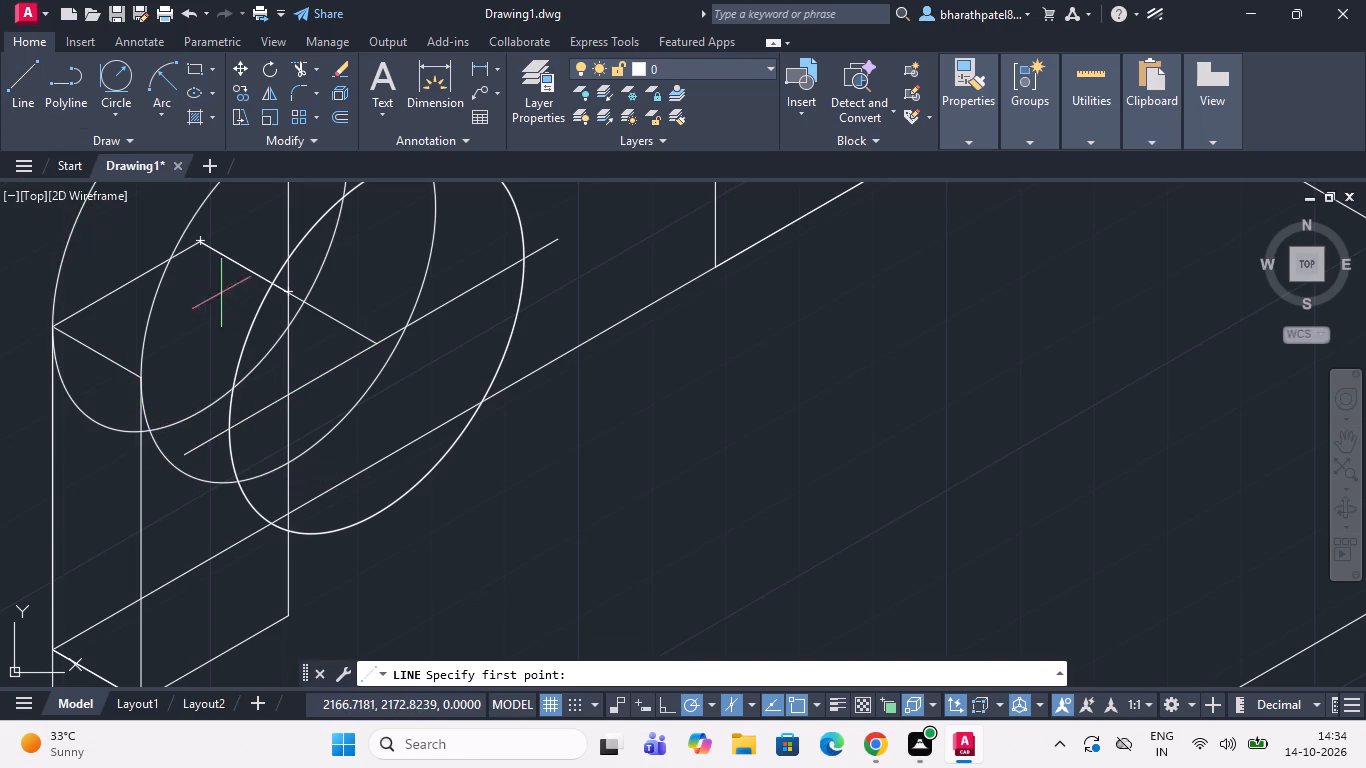
pyautogui.click(372, 346)
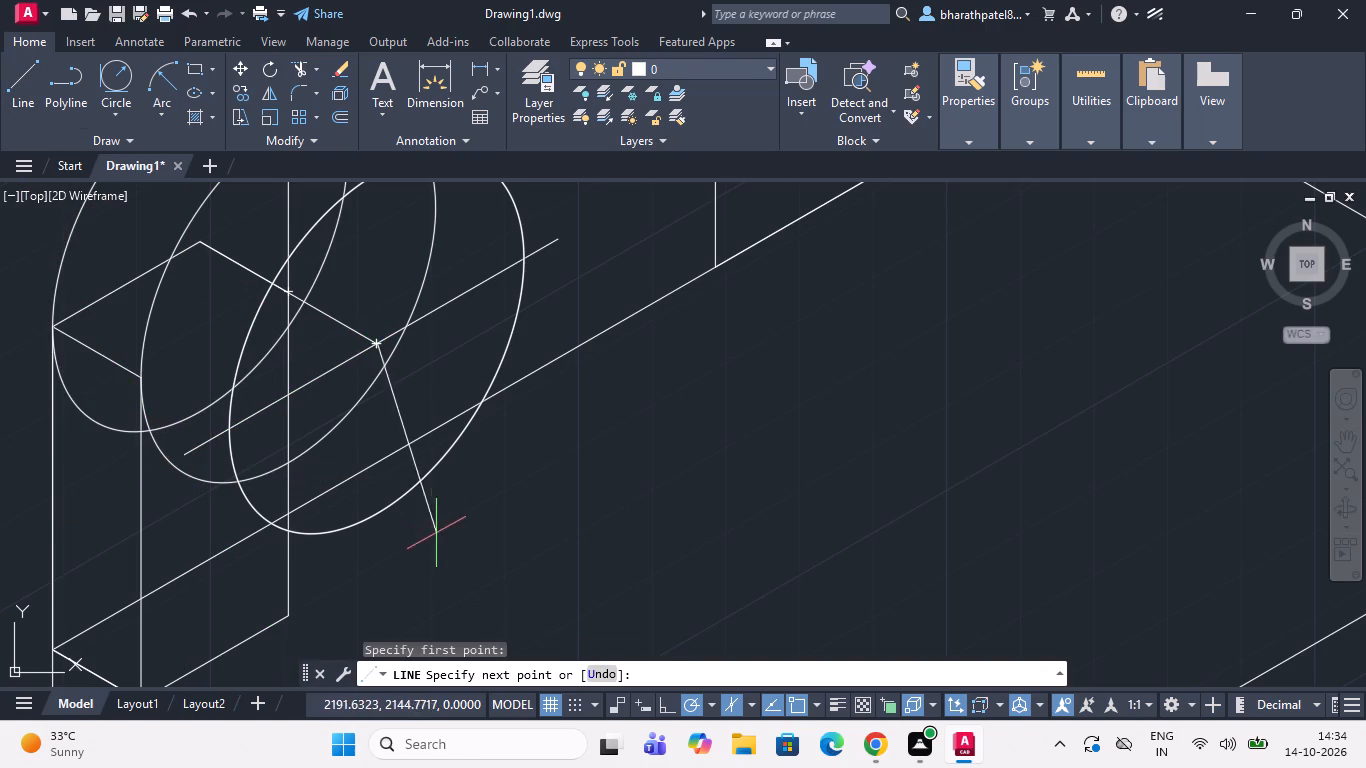
pyautogui.click(375, 547)
pyautogui.scroll(-3, 375, 547)
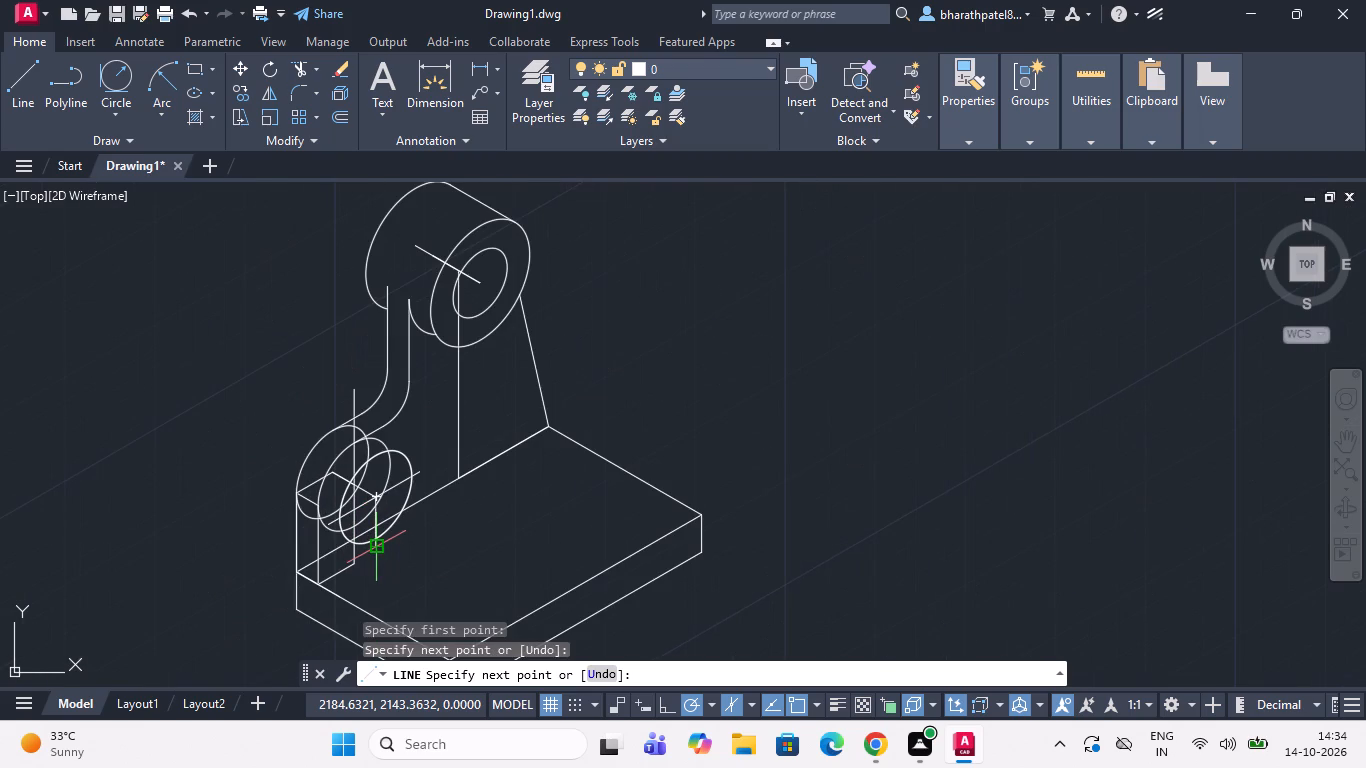
pyautogui.press('Escape')
# Draw a vertical line about 24 long upward from the front lower isocircle's centre.
pyautogui.click(28, 78)
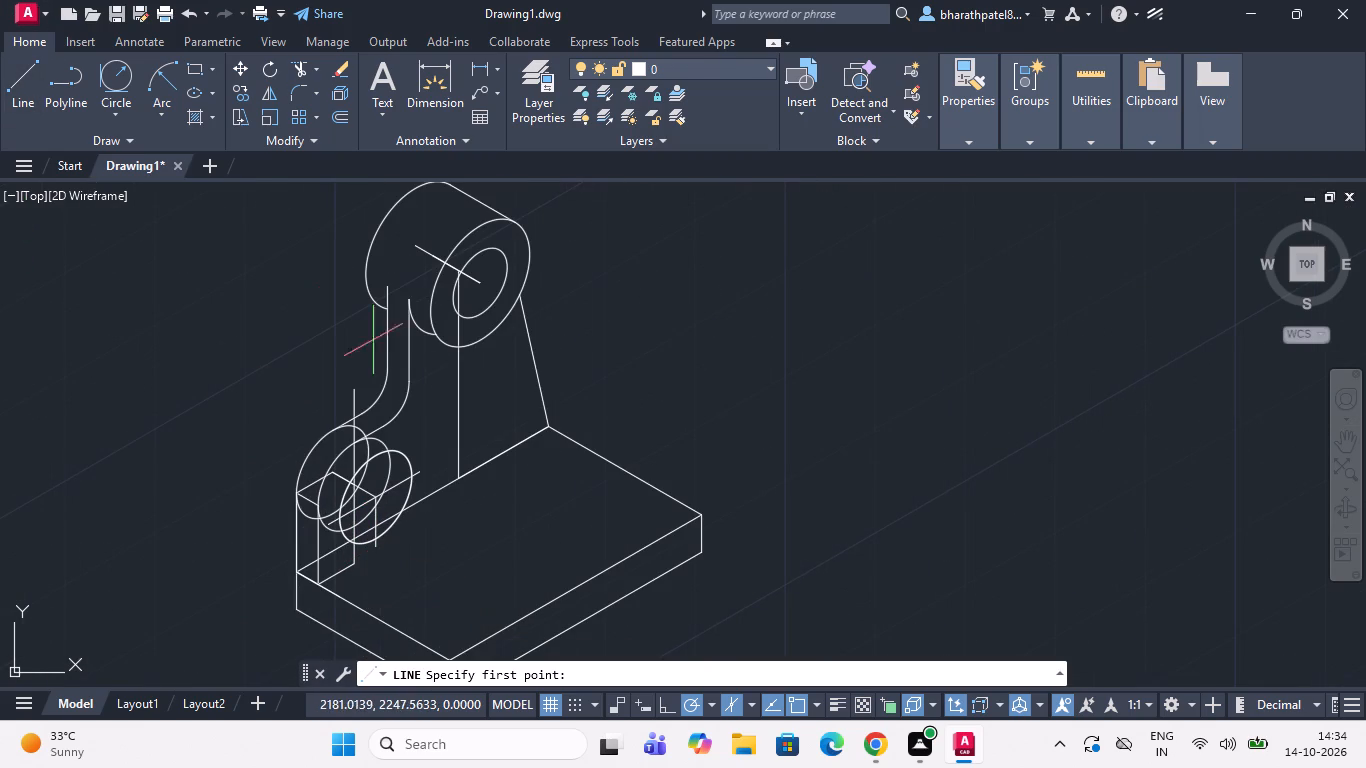
pyautogui.scroll(3, 370, 526)
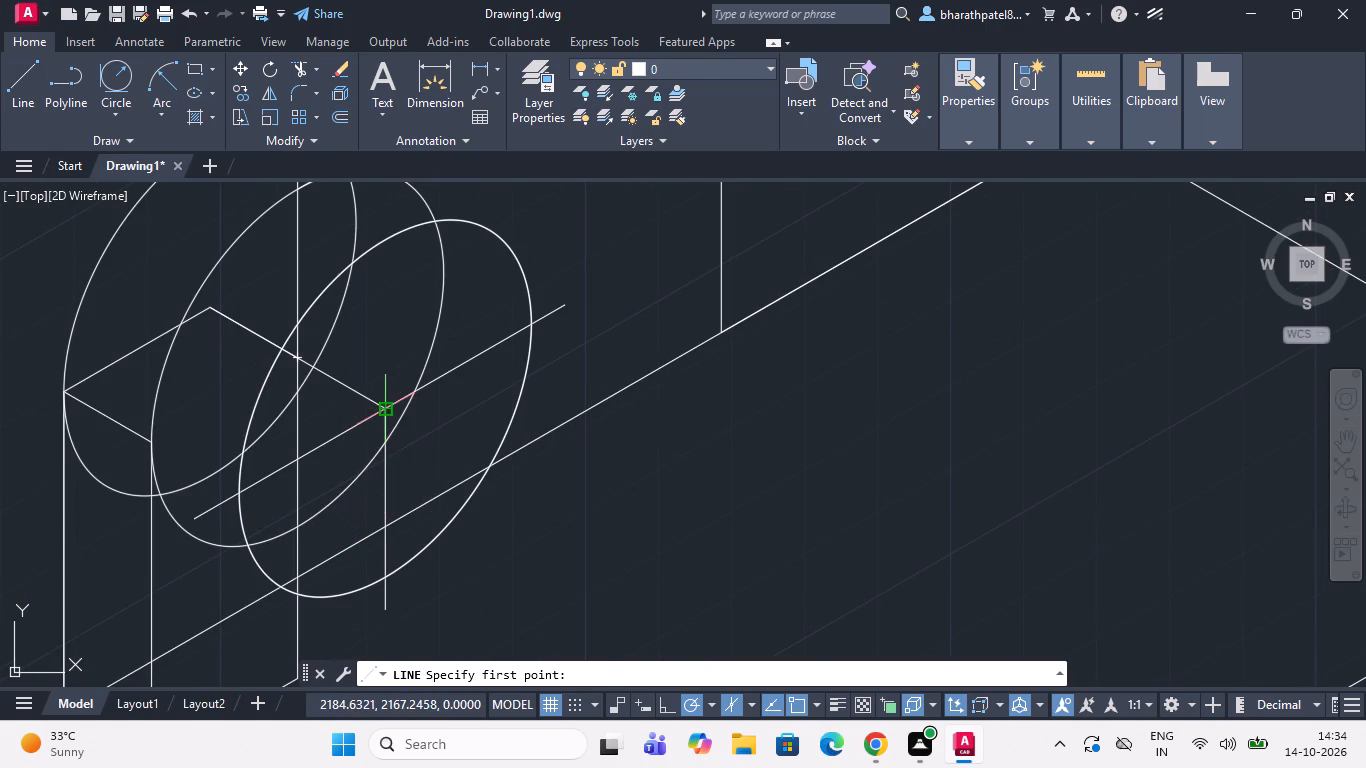
pyautogui.click(382, 415)
pyautogui.scroll(-2, 382, 415)
pyautogui.scroll(1, 363, 313)
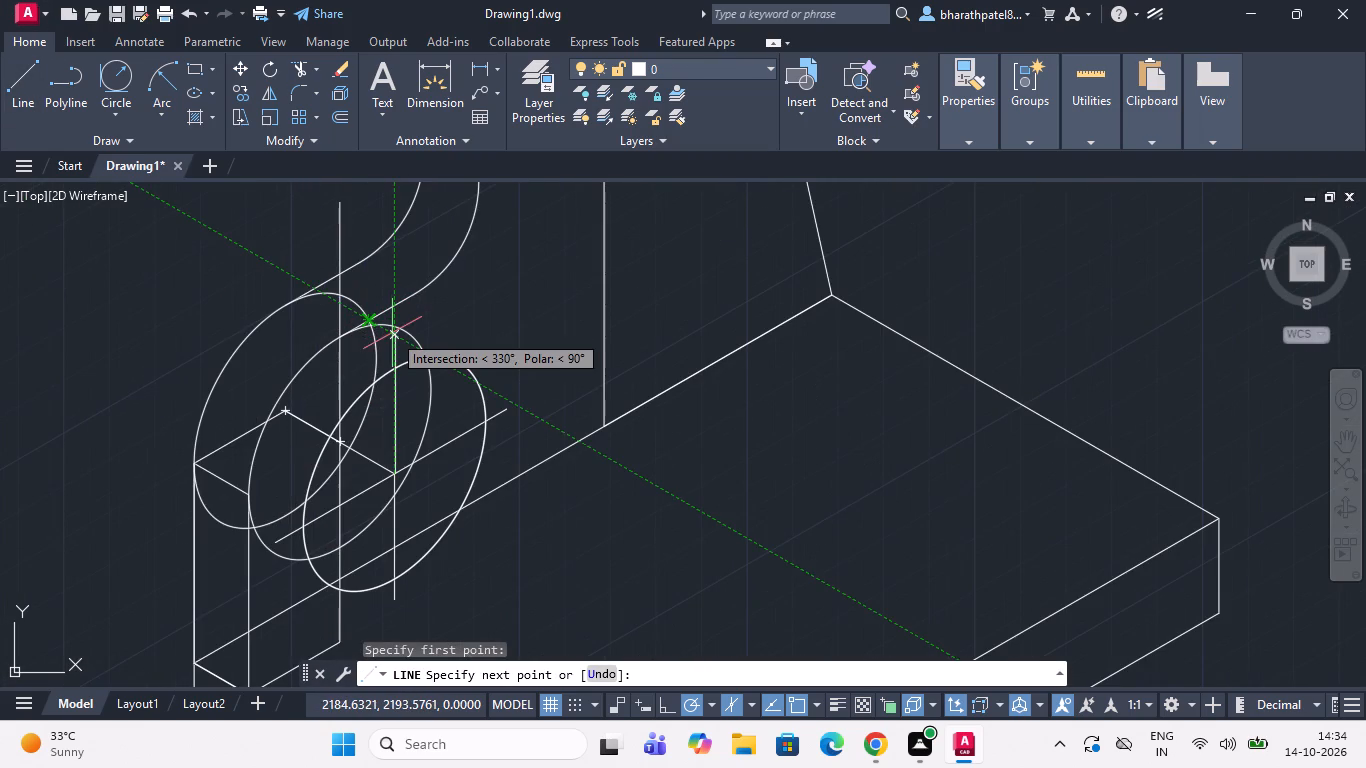
pyautogui.scroll(2, 388, 352)
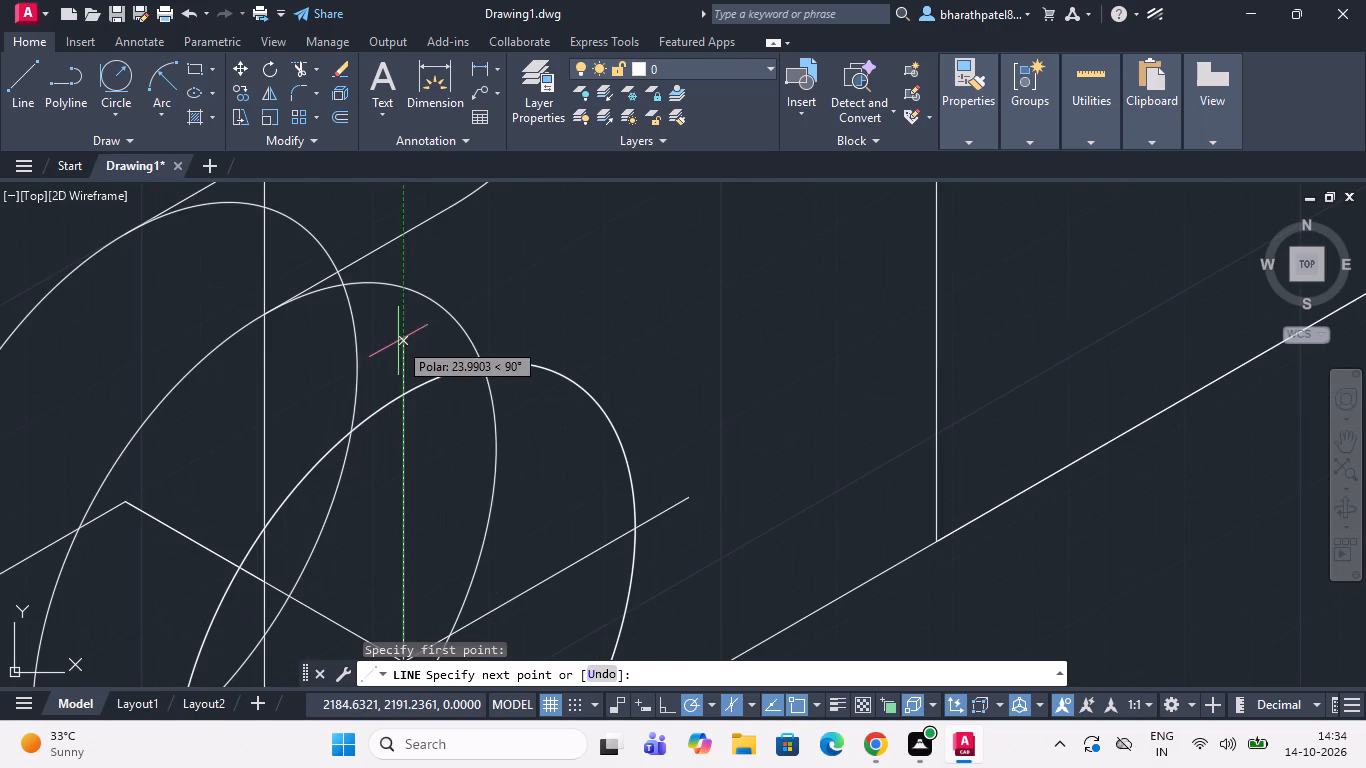
pyautogui.click(400, 340)
pyautogui.press('Escape')
# Examine the three lower circles, their construction lines and how they meet the upright and slab.
pyautogui.scroll(-3, 404, 304)
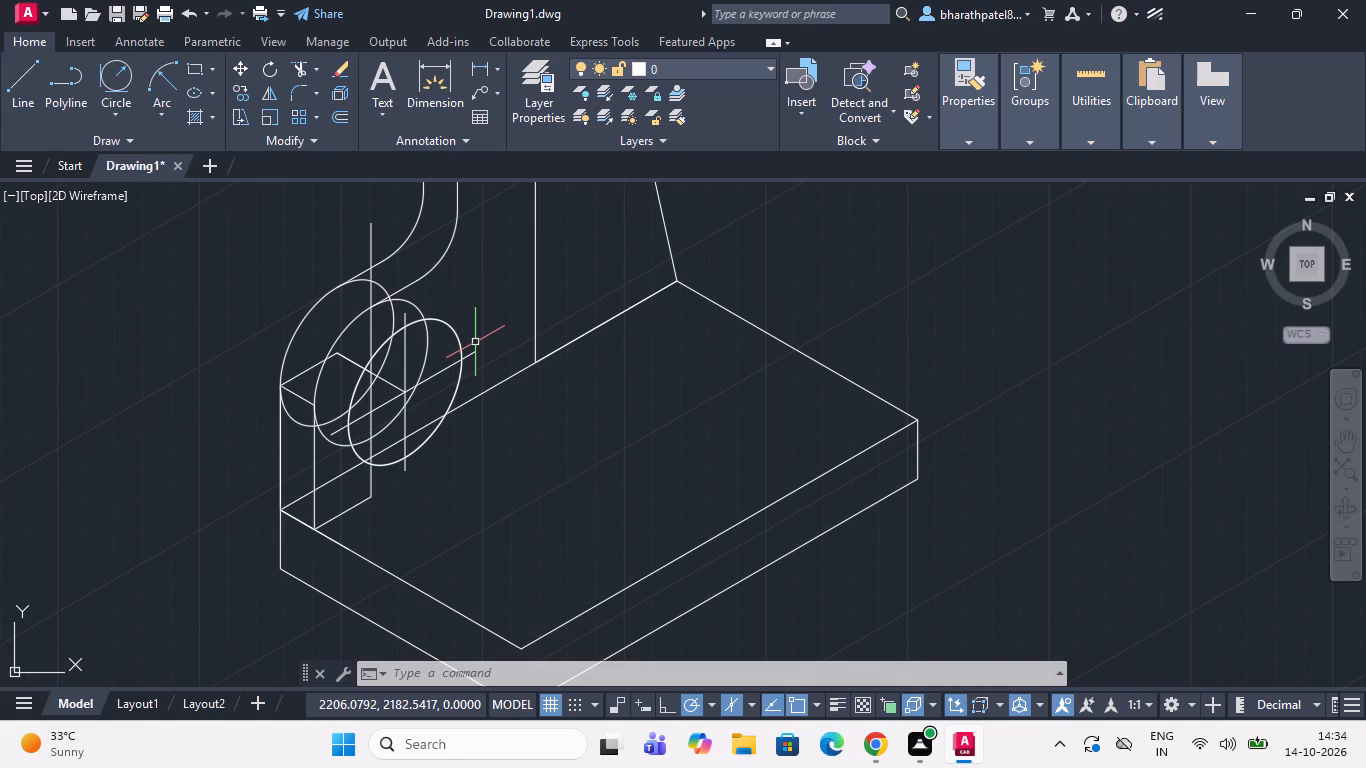
pyautogui.scroll(-1, 475, 342)
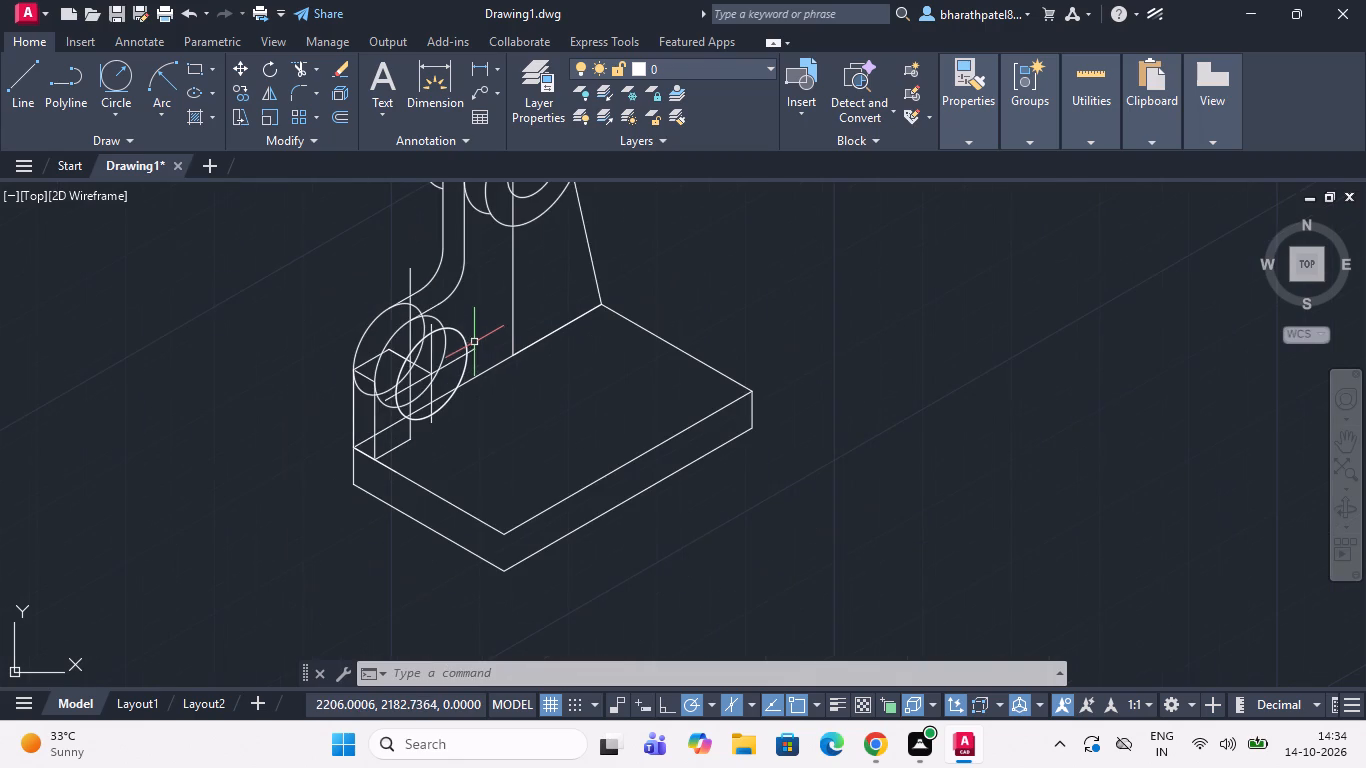
pyautogui.scroll(4, 427, 383)
pyautogui.scroll(-4, 427, 383)
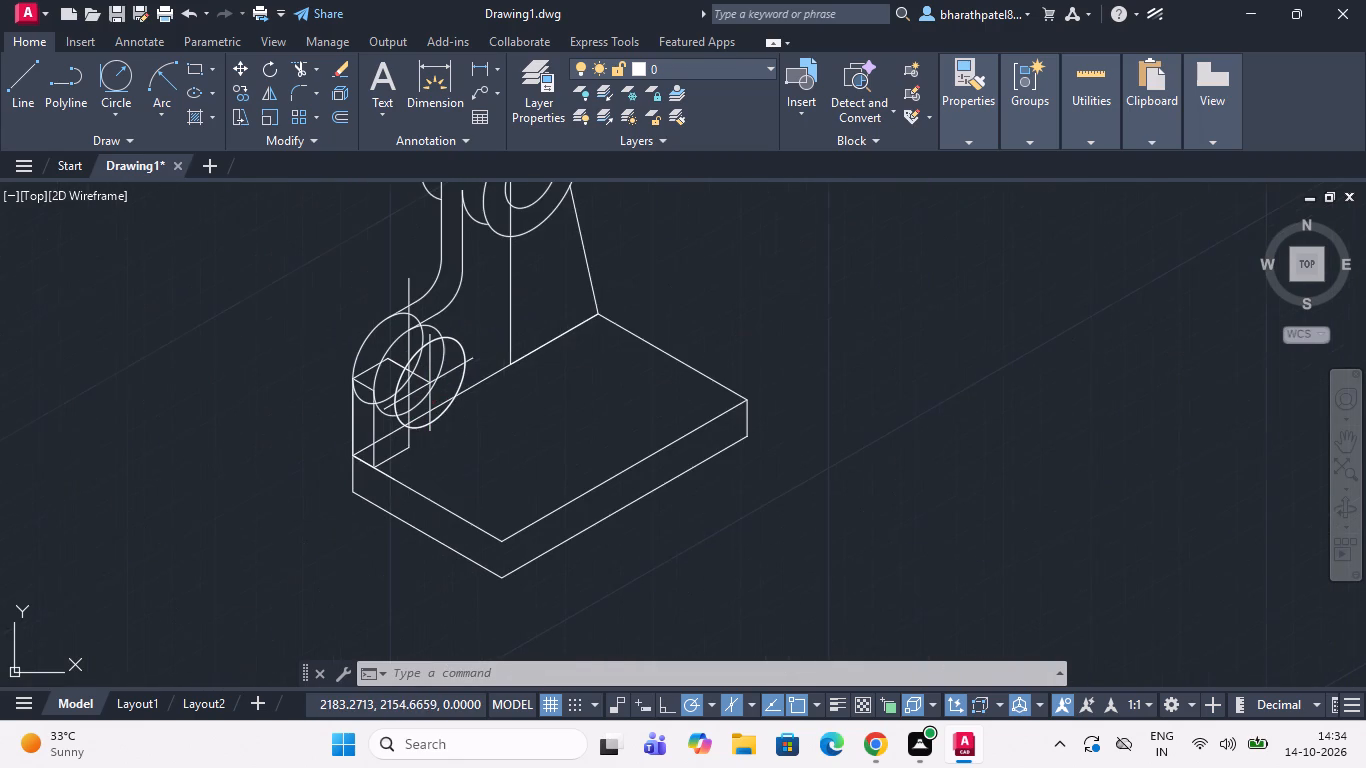
pyautogui.scroll(3, 447, 476)
pyautogui.scroll(-2, 447, 476)
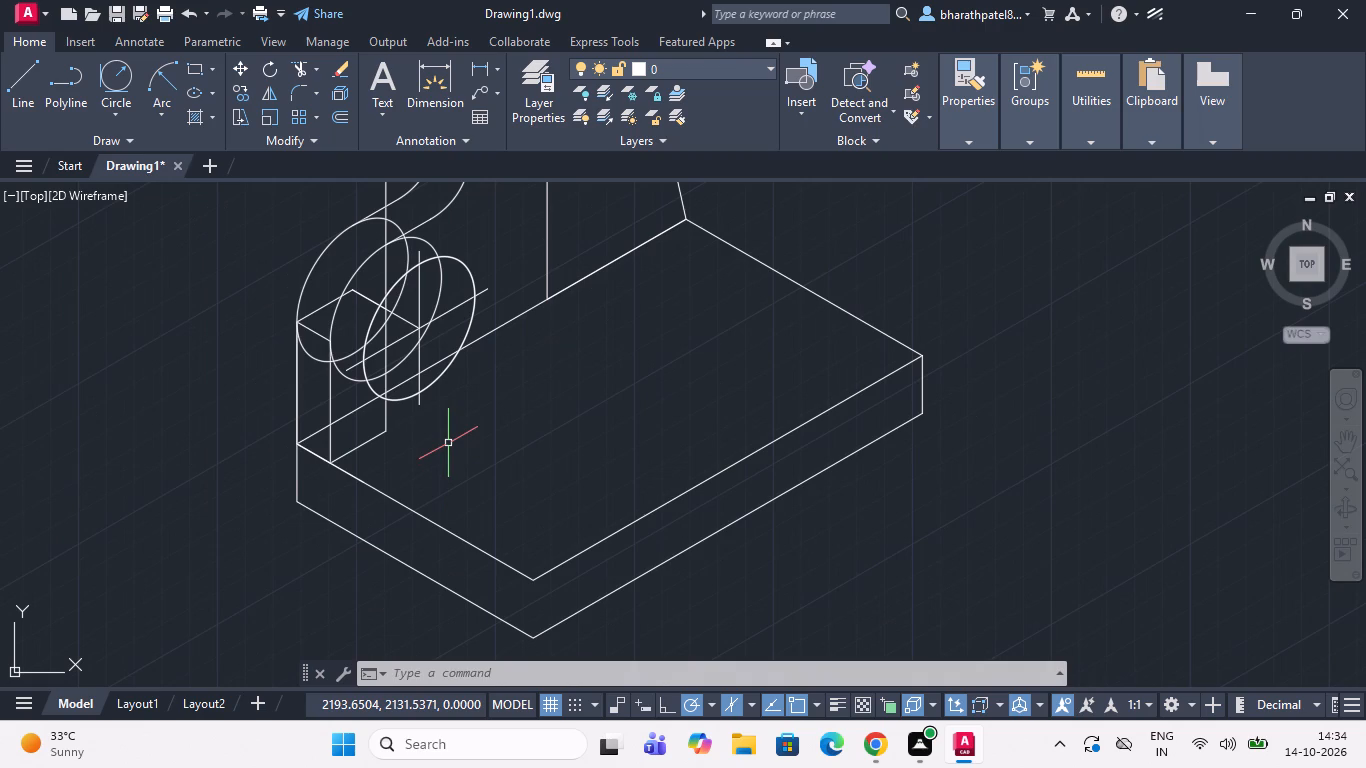
pyautogui.scroll(2, 448, 220)
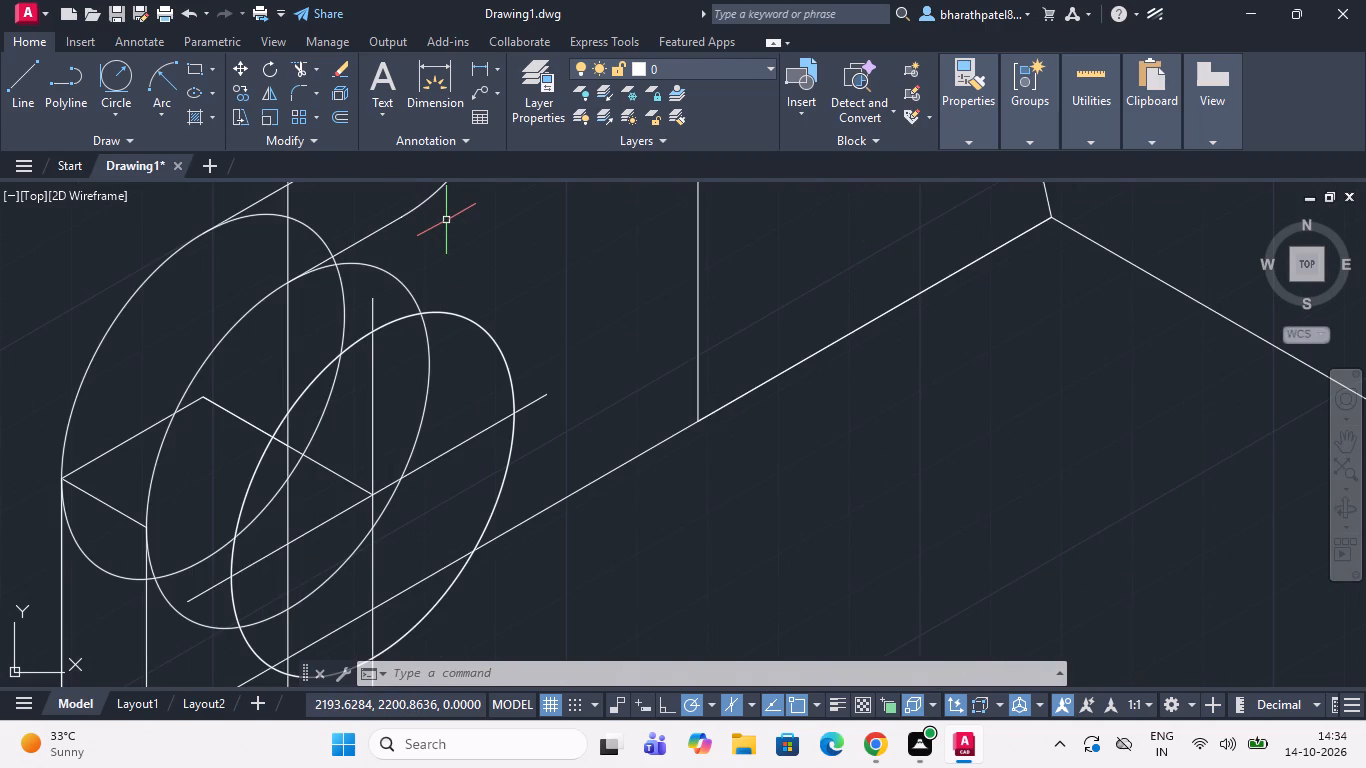
pyautogui.scroll(-1, 446, 220)
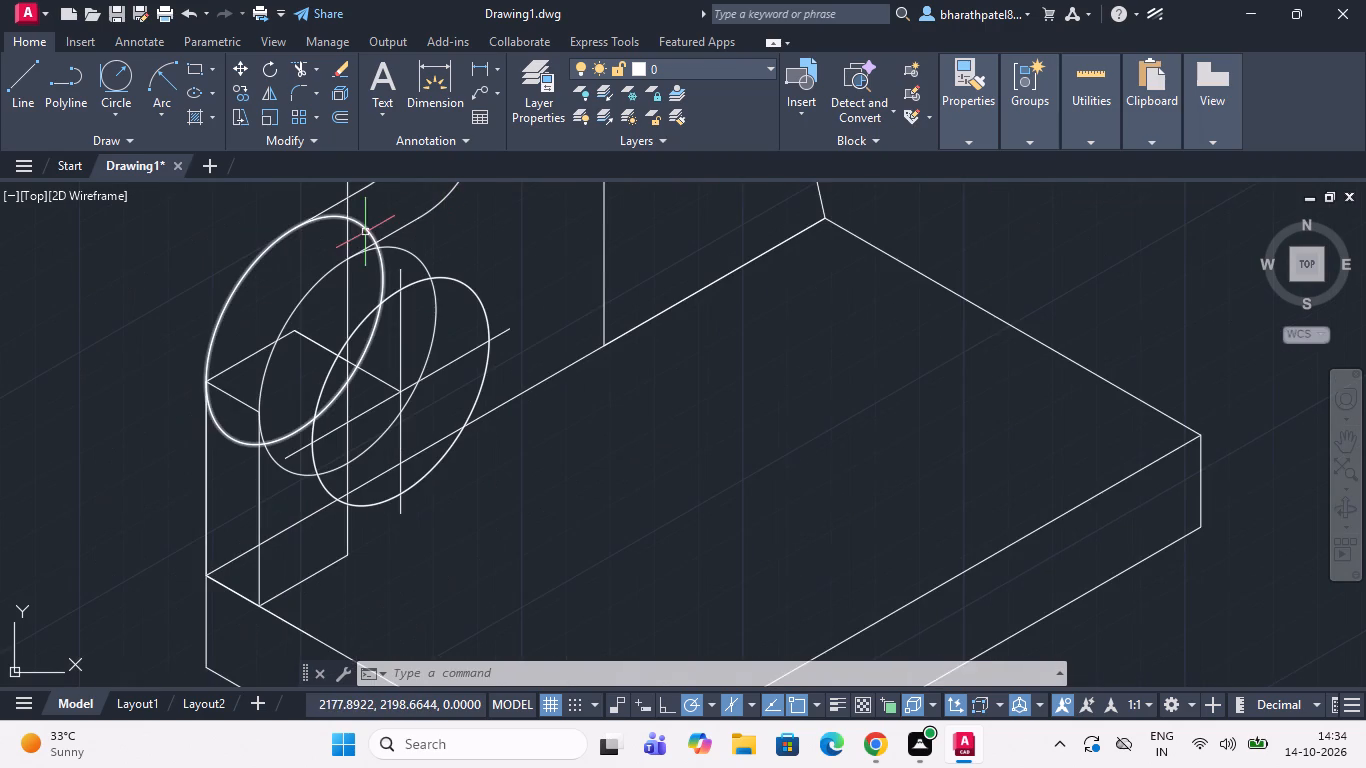
pyautogui.scroll(-1, 325, 282)
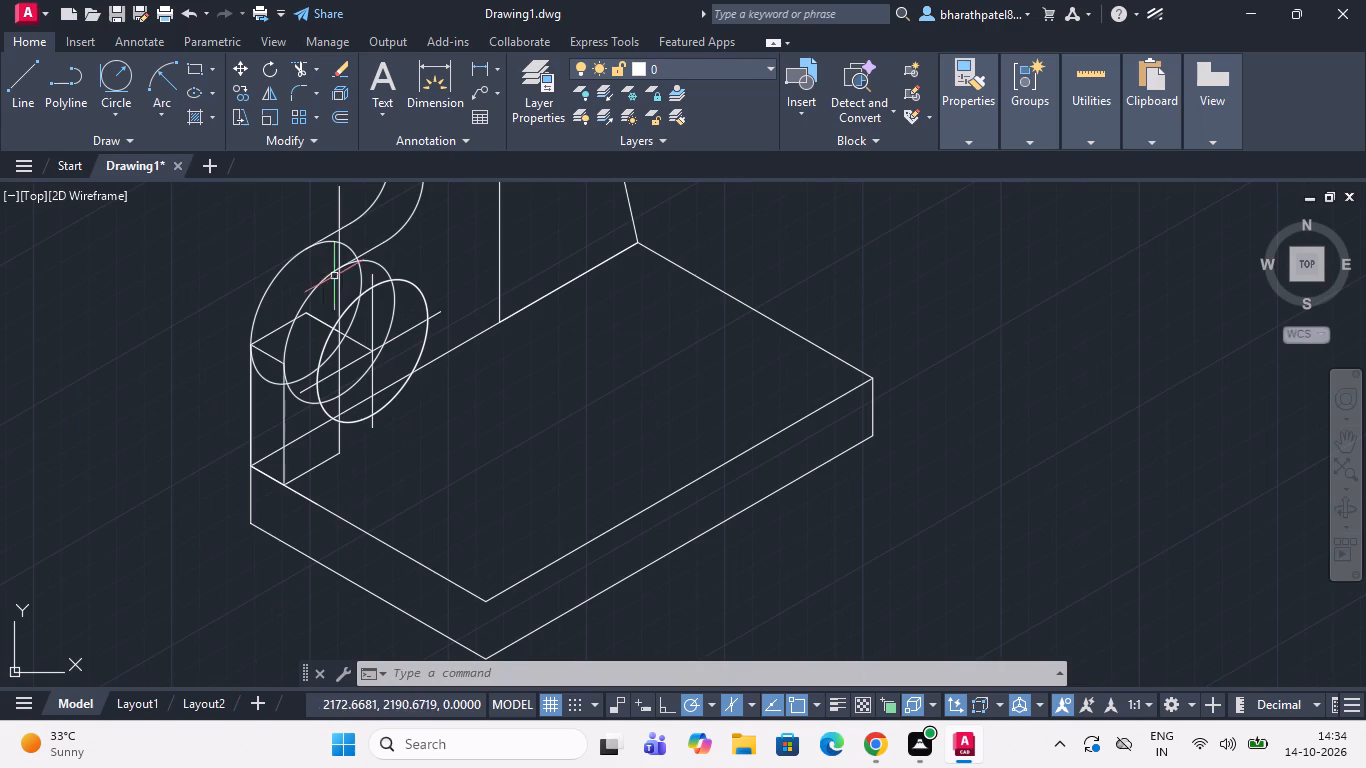
# Trim the middle lower circle's left arc between the upright's inclined edge and the vertical edge rising from the slab.
pyautogui.scroll(2, 357, 236)
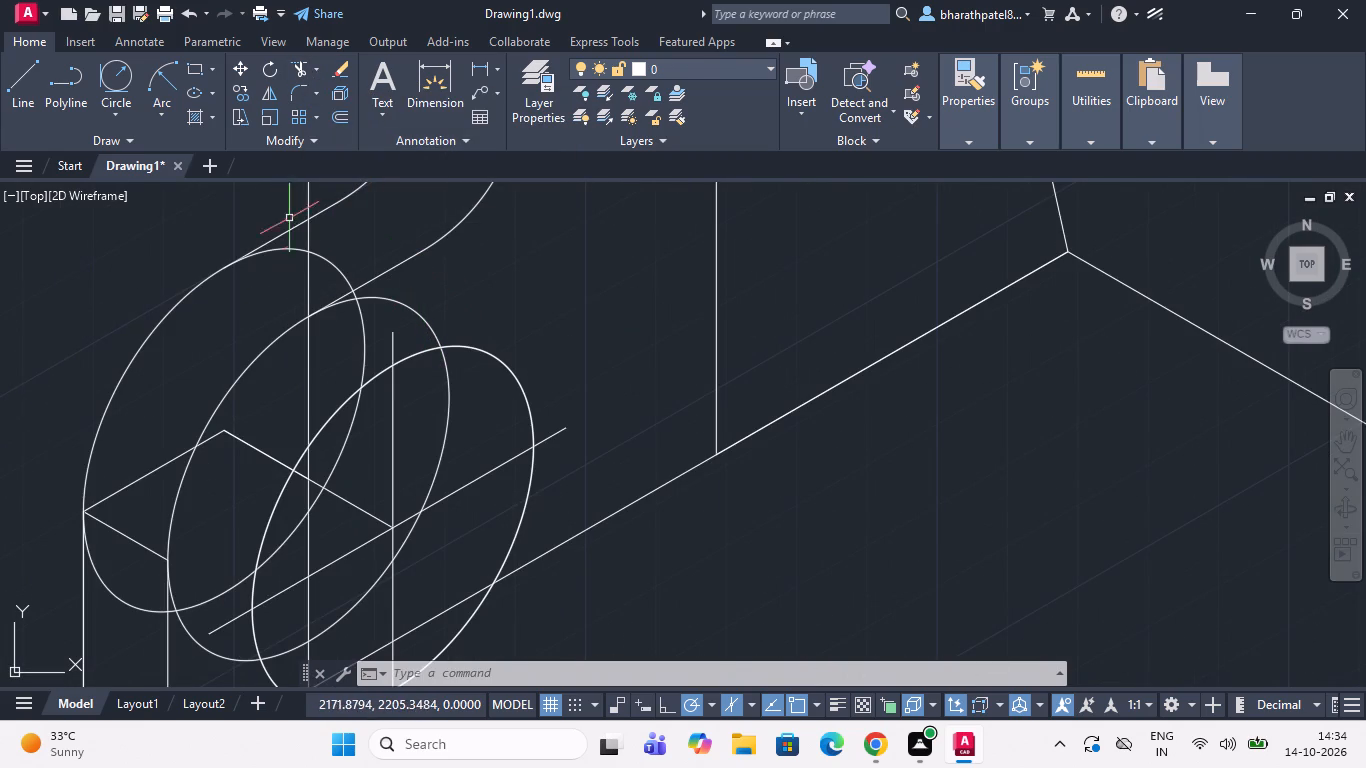
pyautogui.click(292, 66)
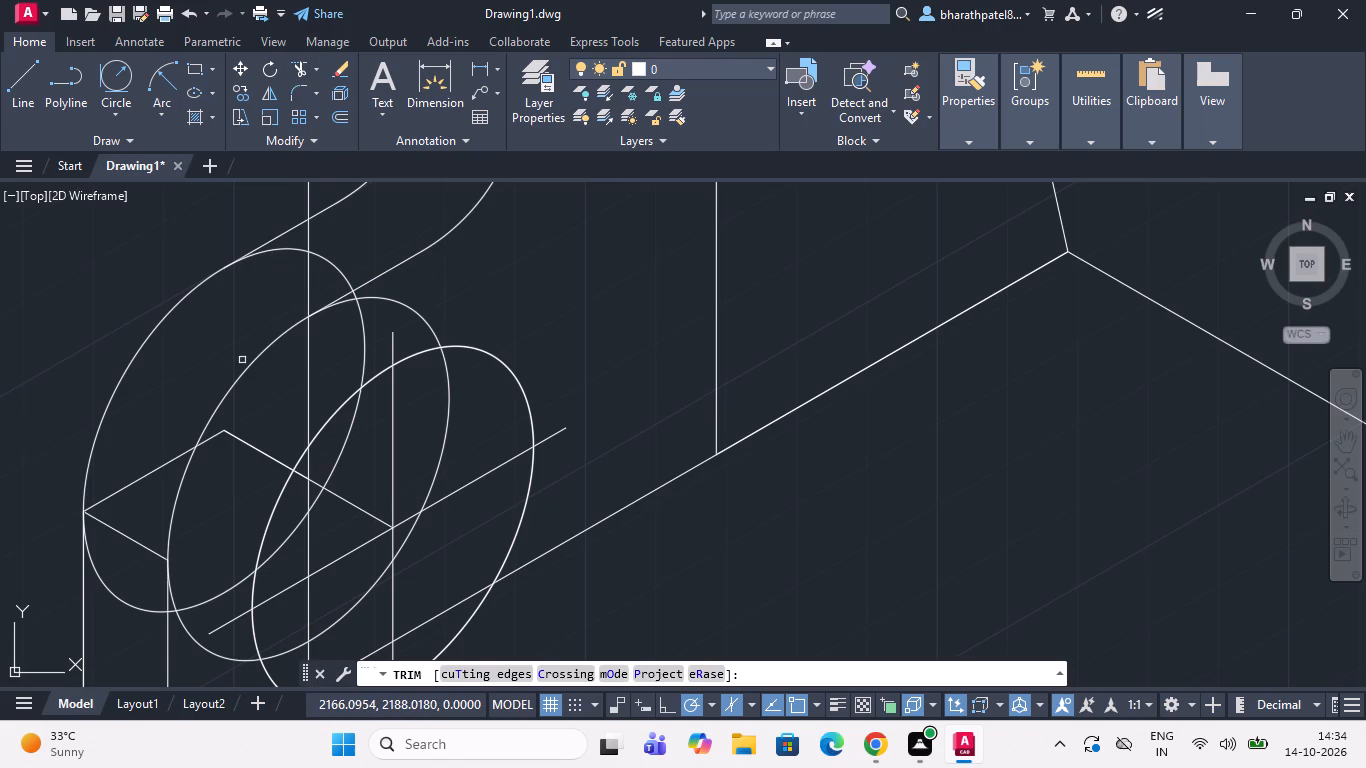
pyautogui.click(247, 368)
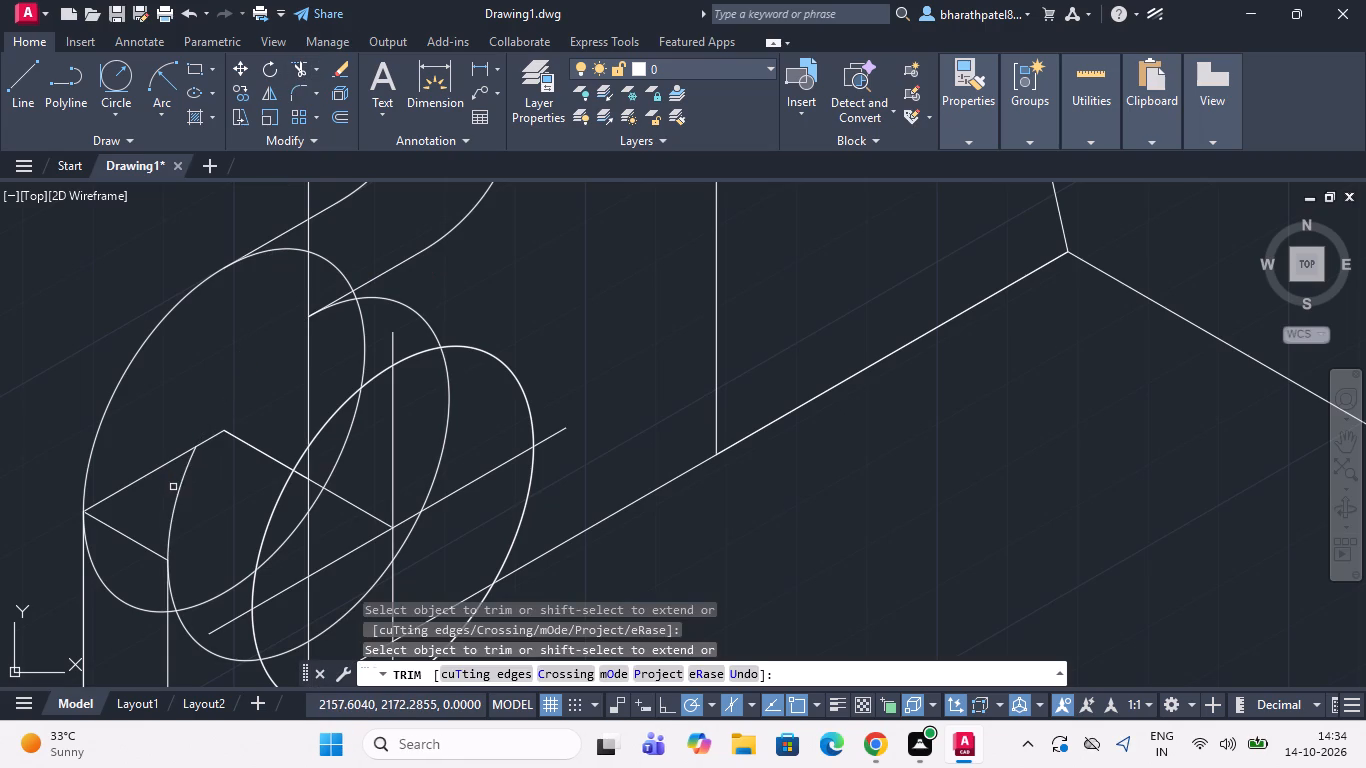
pyautogui.click(181, 495)
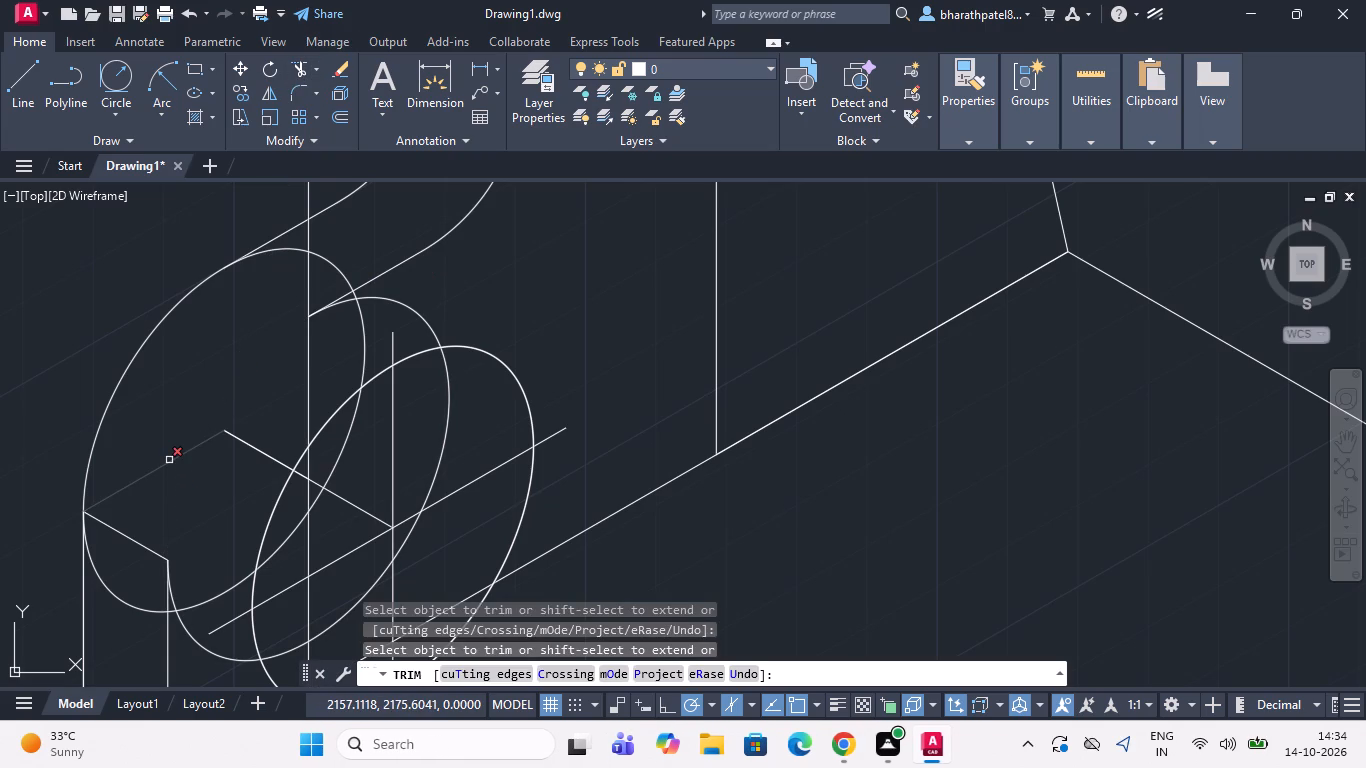
# Trim away the rear lower circle's half centre line and the receding axis line joining the lower circles' centres.
pyautogui.click(169, 461)
pyautogui.click(224, 434)
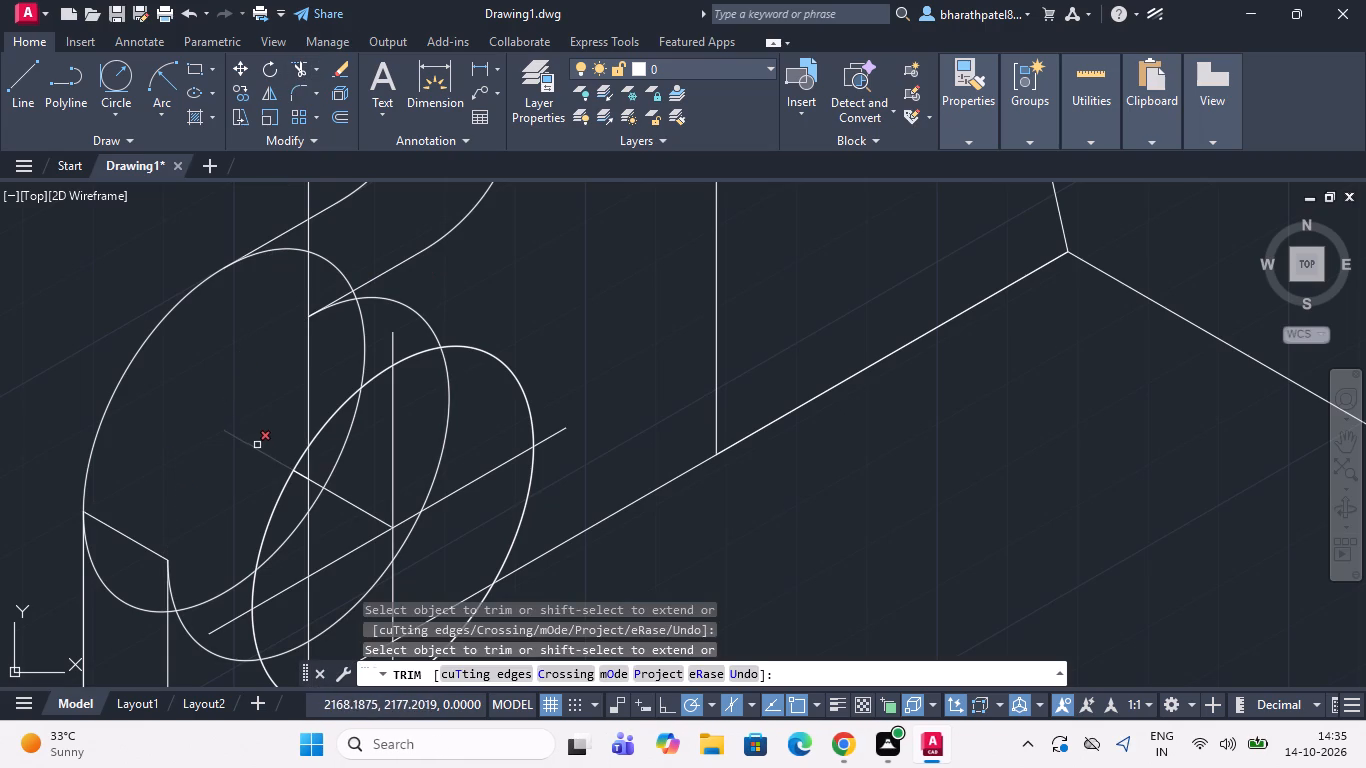
pyautogui.click(261, 448)
pyautogui.scroll(2, 324, 511)
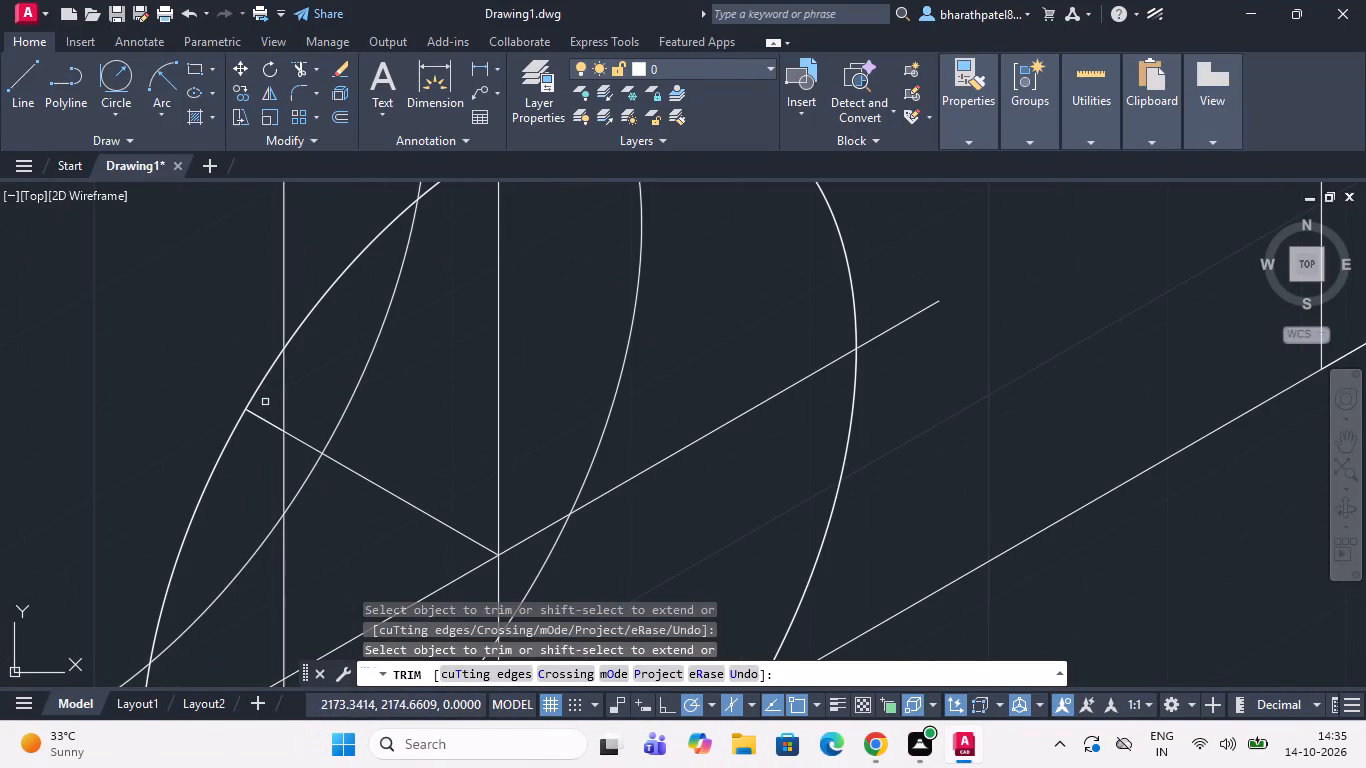
pyautogui.click(267, 403)
pyautogui.click(262, 452)
pyautogui.click(307, 416)
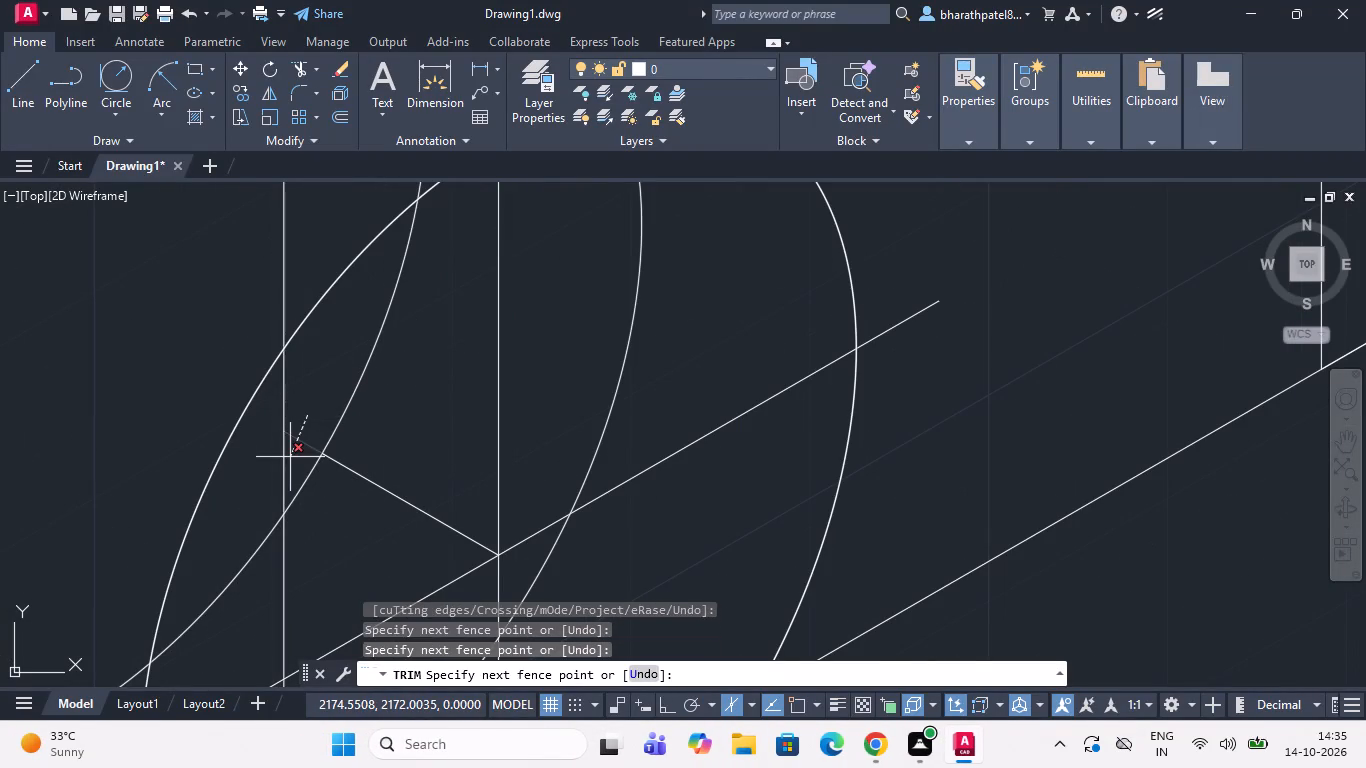
pyautogui.click(290, 457)
pyautogui.click(388, 448)
pyautogui.click(379, 534)
pyautogui.scroll(-4, 393, 481)
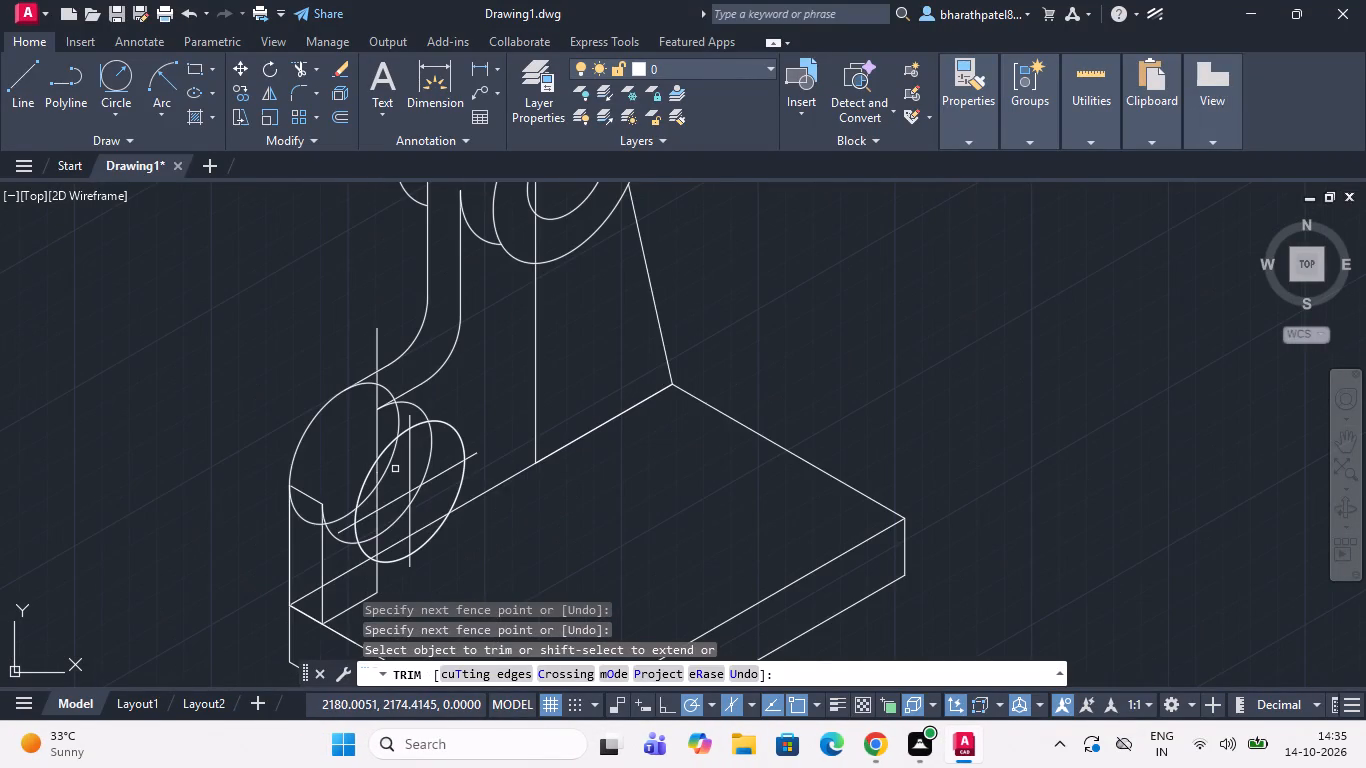
# Trim away the short receding line joining the left quadrants of the rear and middle lower circles.
pyautogui.scroll(2, 393, 473)
pyautogui.scroll(-1, 393, 473)
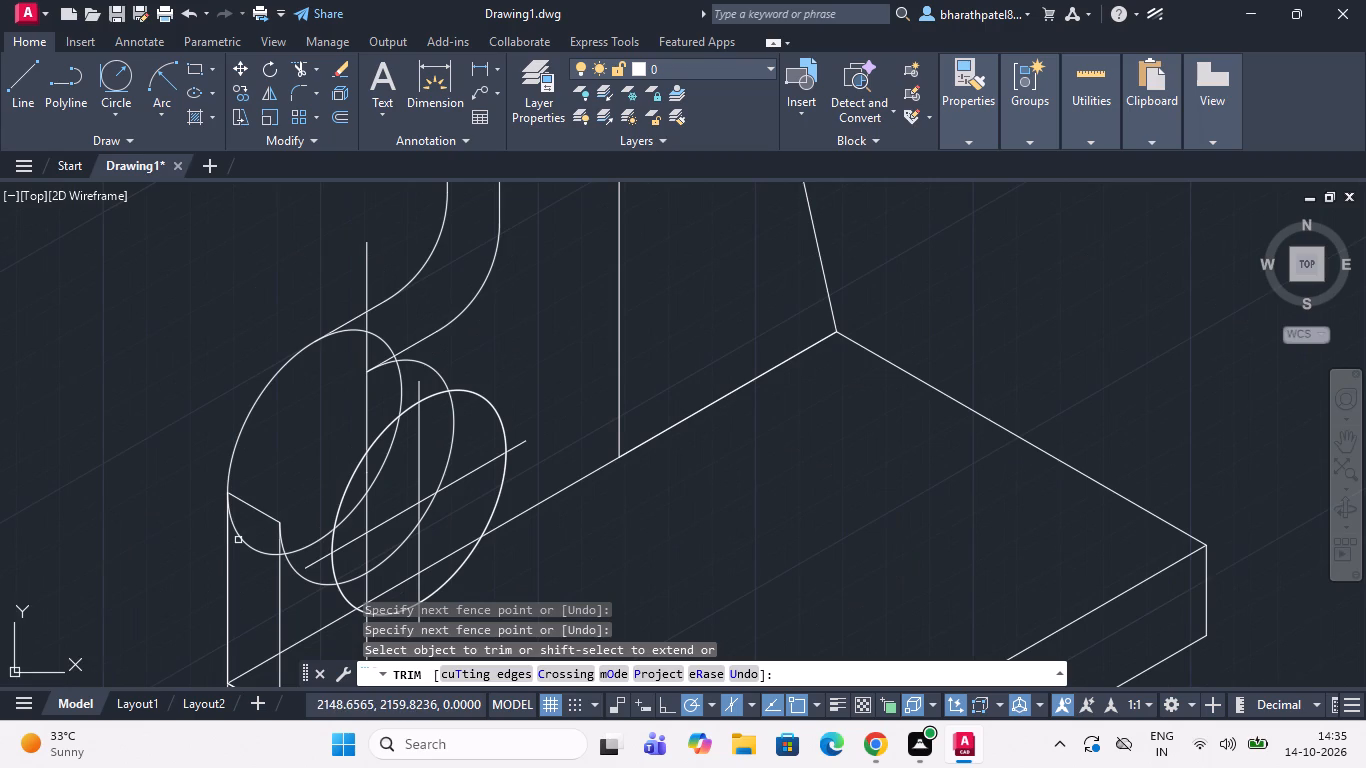
pyautogui.click(257, 511)
pyautogui.scroll(-2, 257, 511)
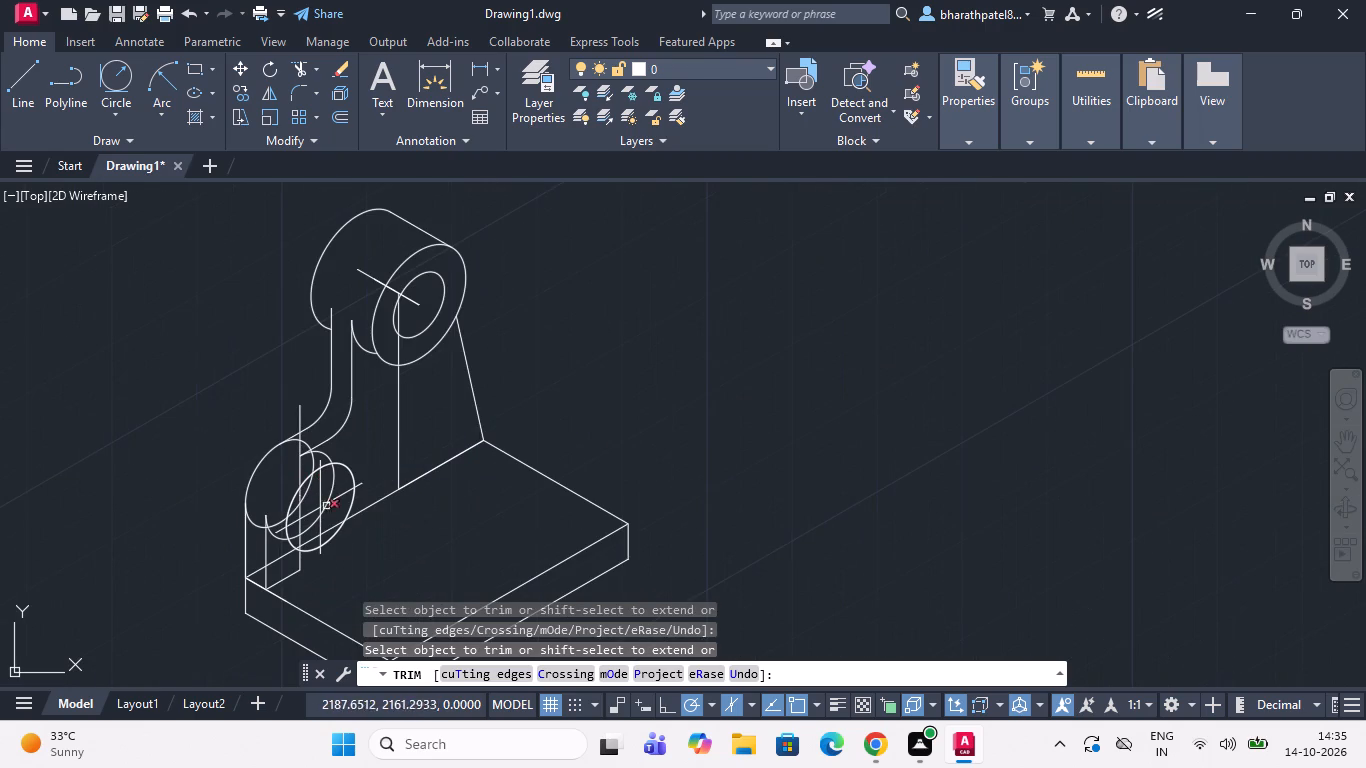
# Trim the rear lower circle's upper arc from the upright's rear tangent edge to the middle circle.
pyautogui.scroll(2, 326, 584)
pyautogui.scroll(-1, 326, 584)
pyautogui.scroll(-1, 323, 415)
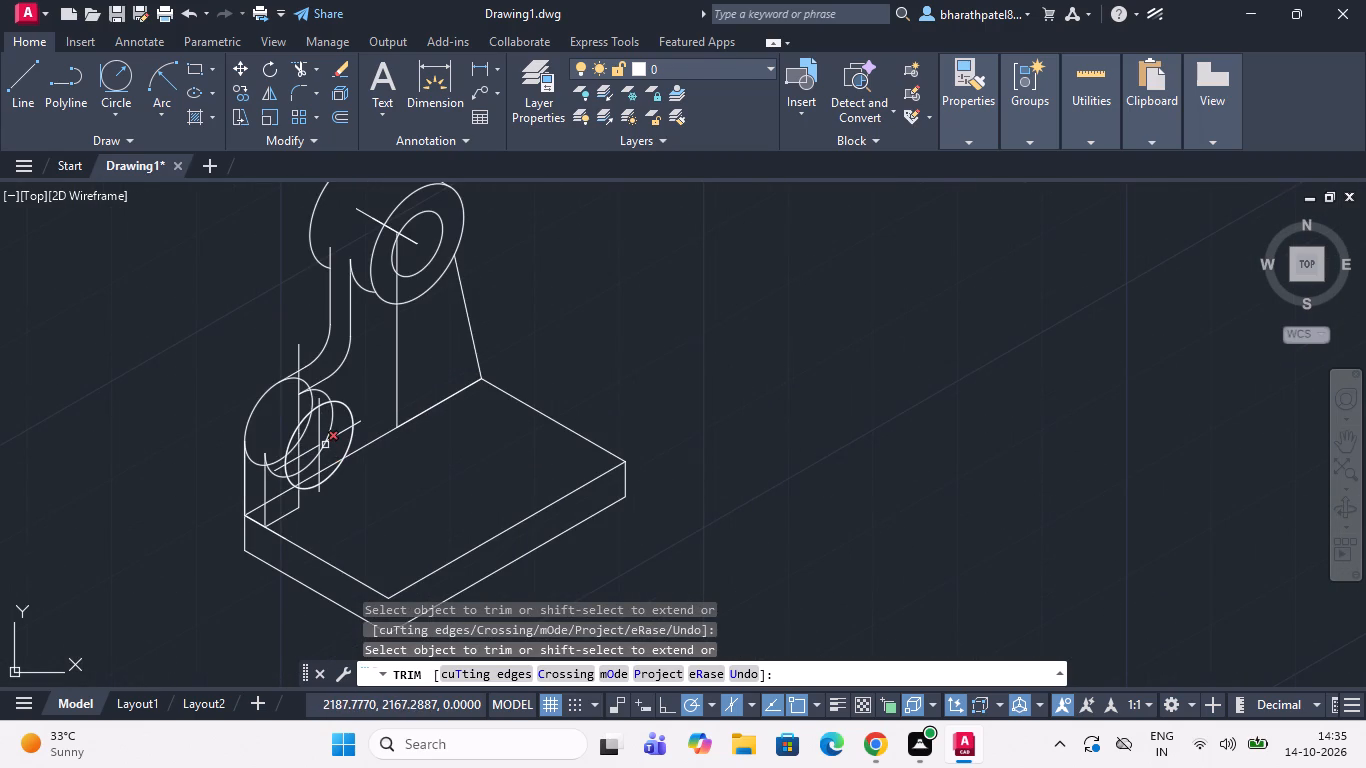
pyautogui.scroll(2, 319, 428)
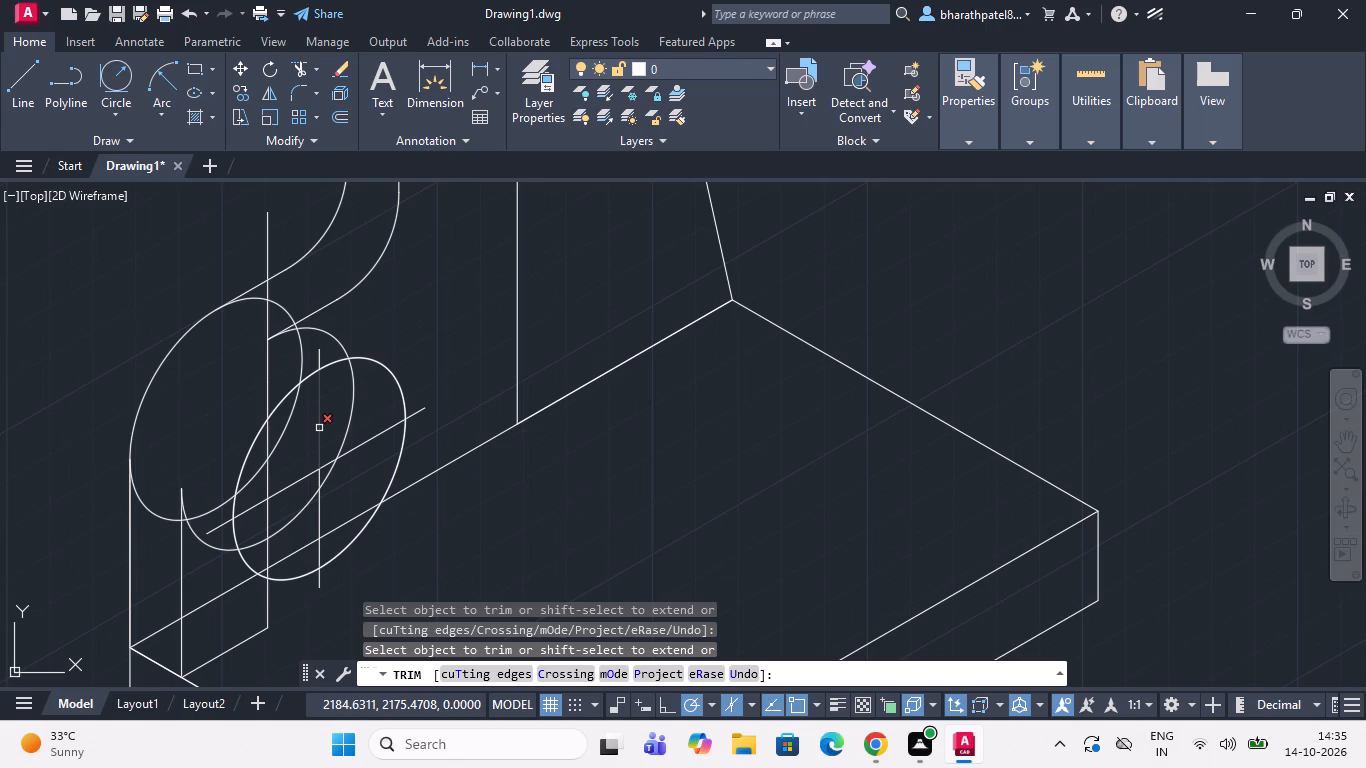
pyautogui.click(289, 312)
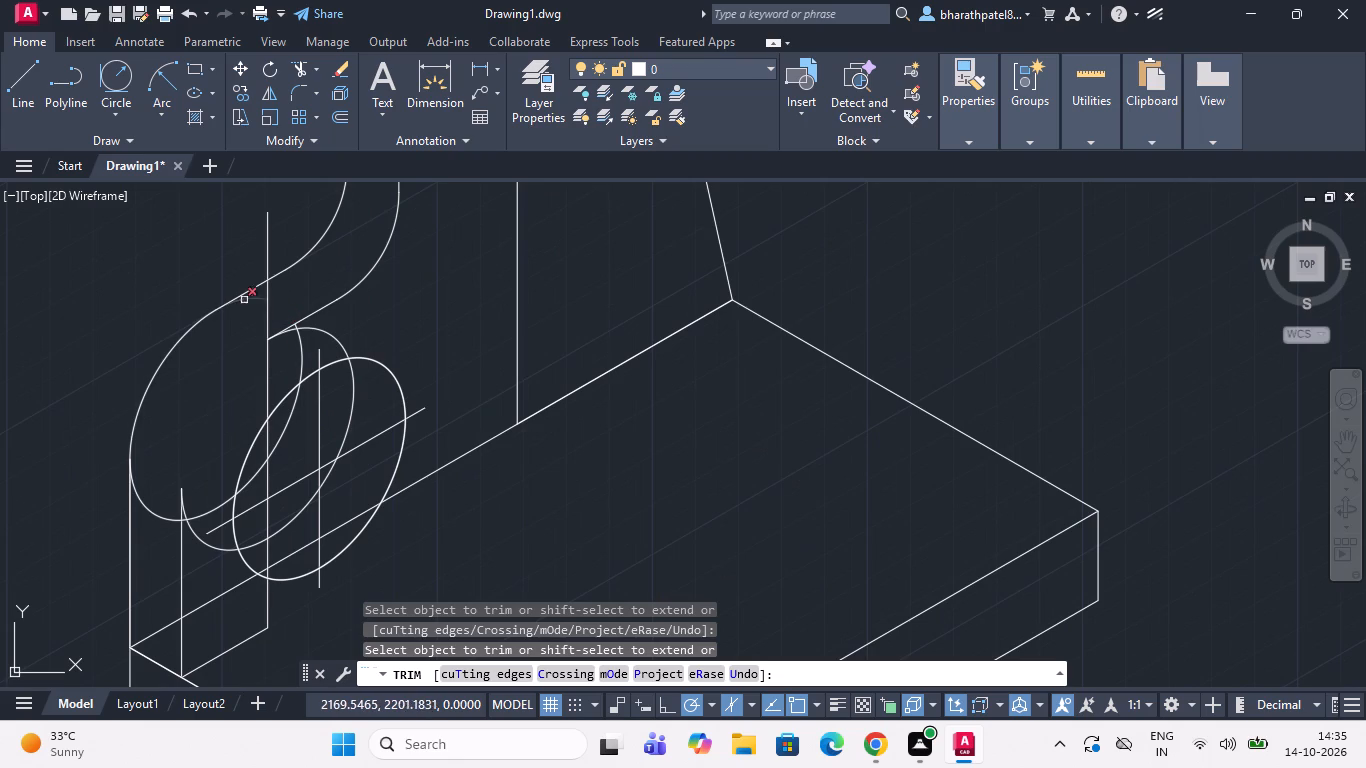
pyautogui.click(252, 299)
pyautogui.scroll(4, 306, 347)
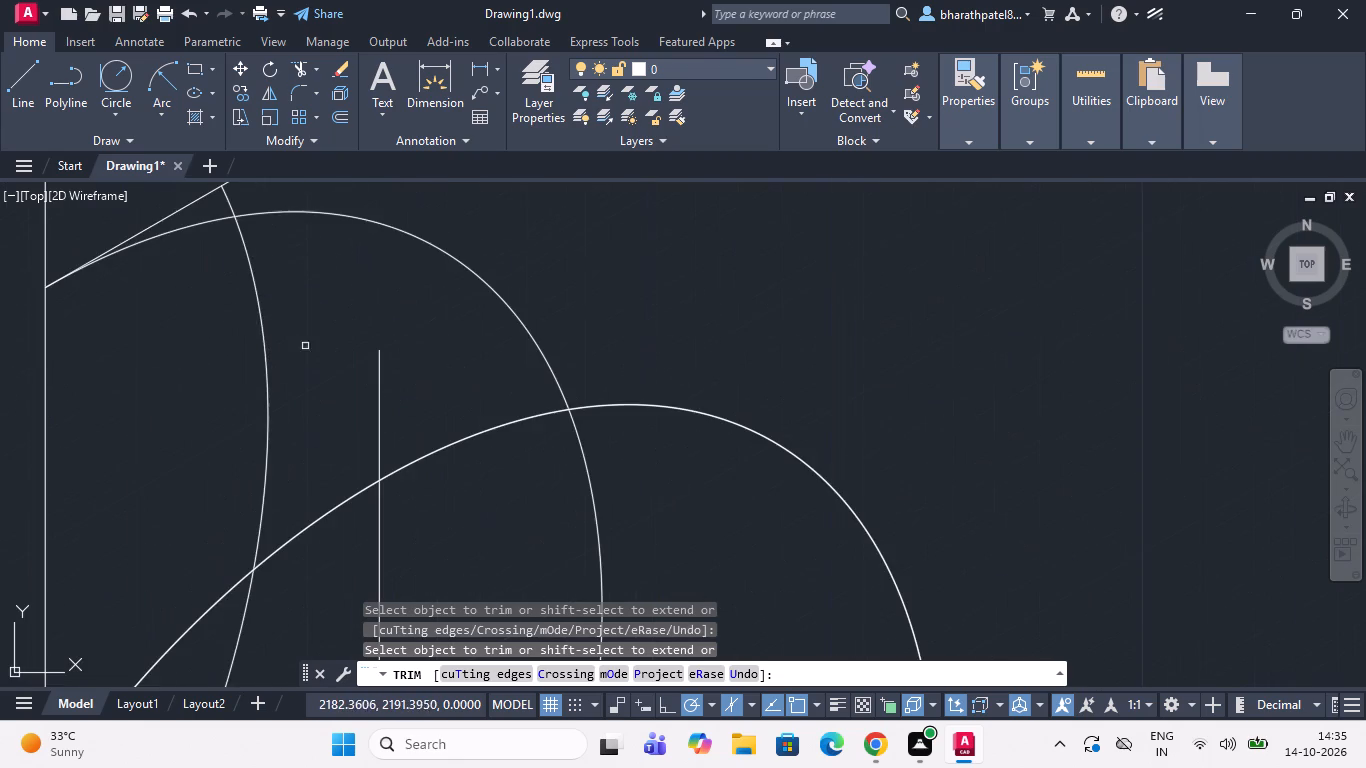
pyautogui.scroll(-3, 267, 333)
pyautogui.scroll(4, 270, 297)
pyautogui.moveTo(168, 327); pyautogui.dragTo(212, 327)
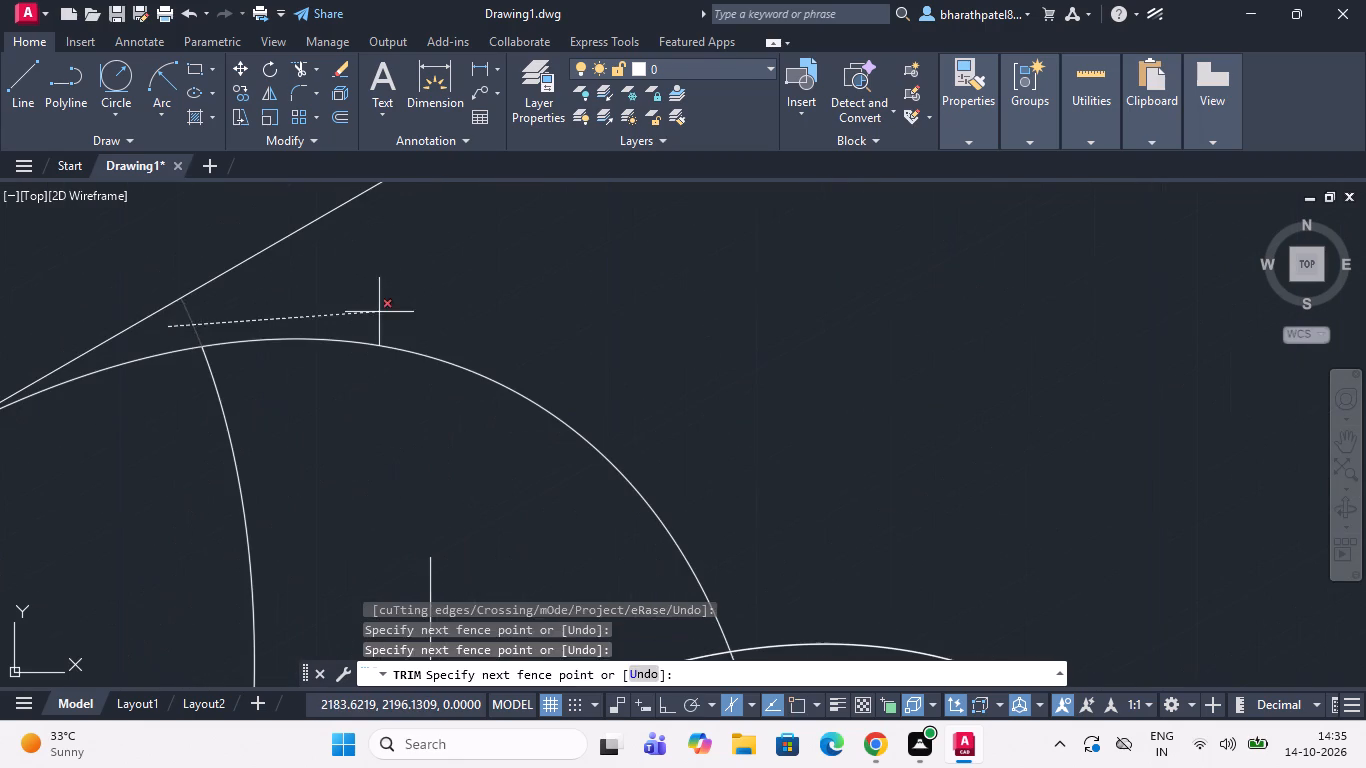
pyautogui.click(379, 312)
# Trim the rear lower circle's right arc from the middle circle down to the vertical line crossing the front circle's left half.
pyautogui.scroll(-5, 379, 311)
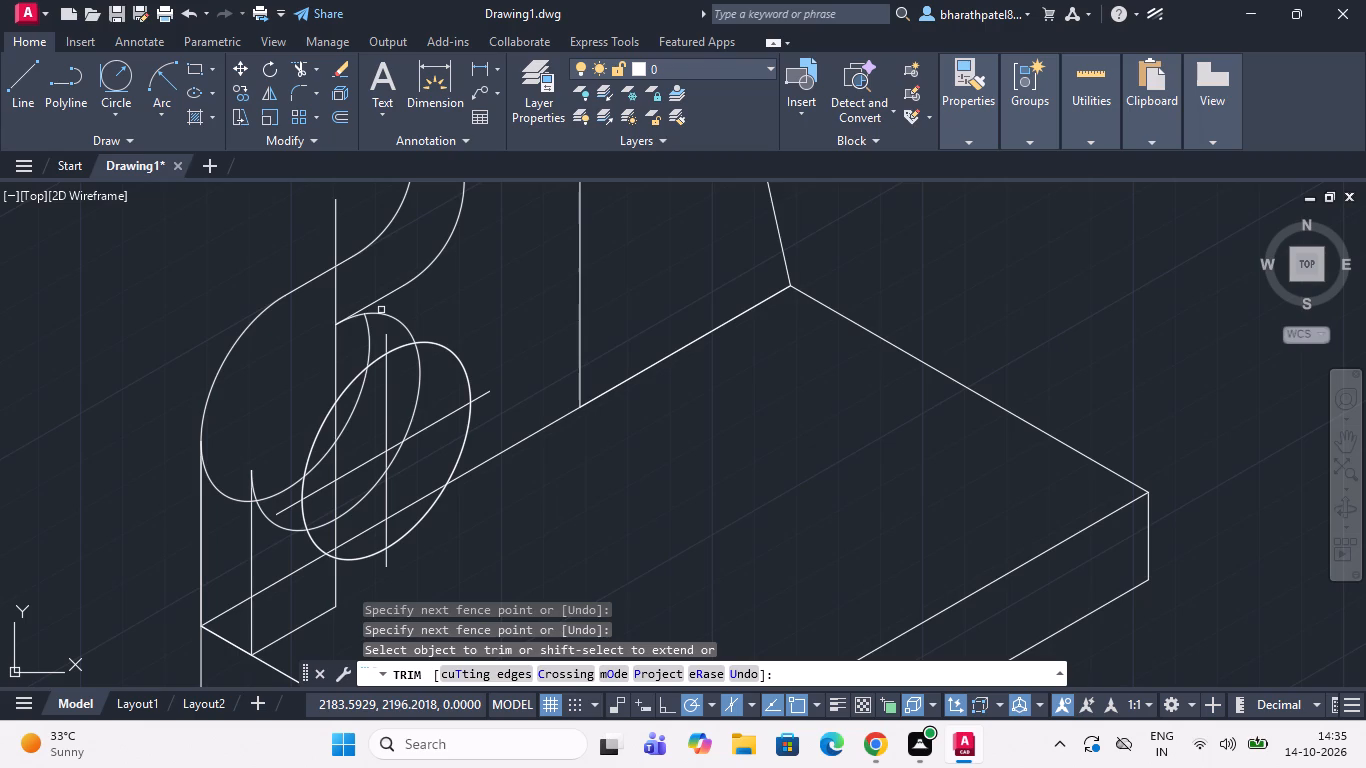
pyautogui.click(363, 349)
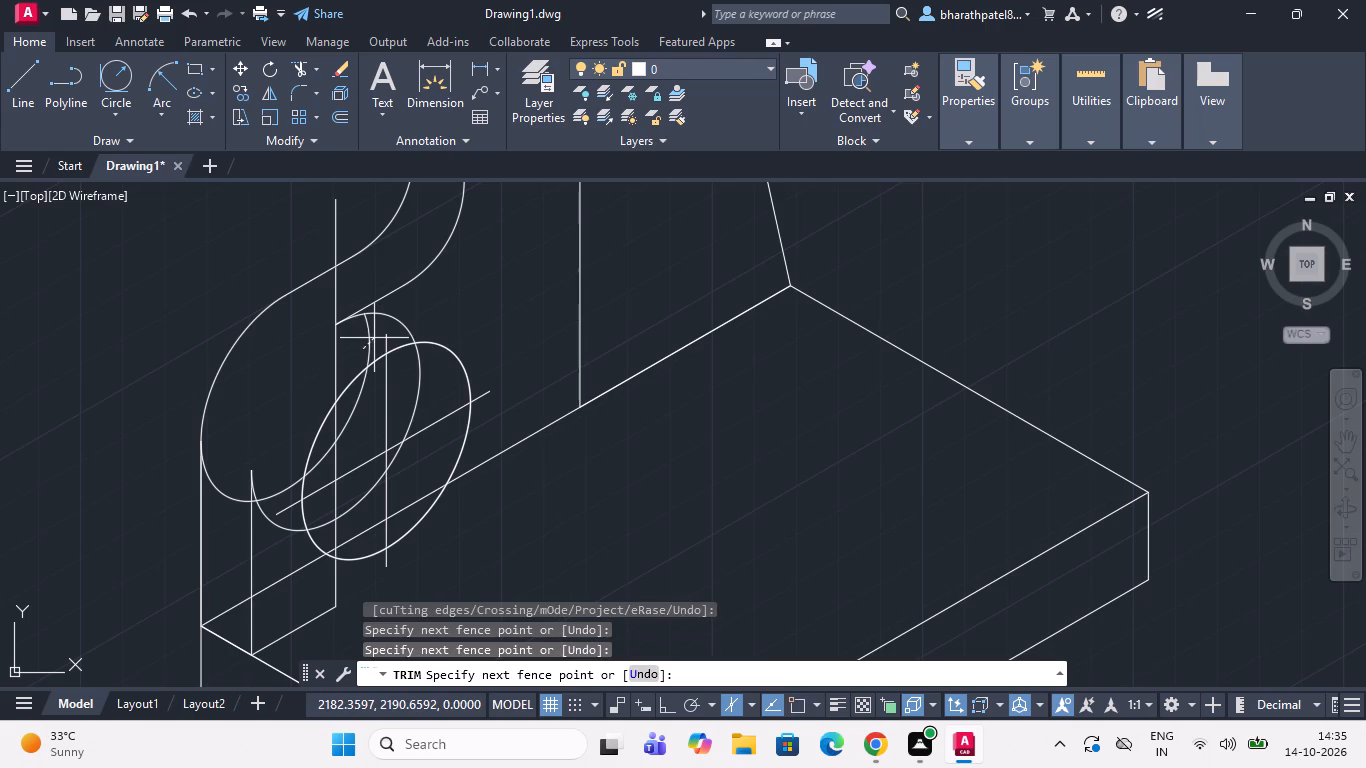
pyautogui.click(375, 337)
pyautogui.scroll(3, 359, 411)
pyautogui.click(318, 375)
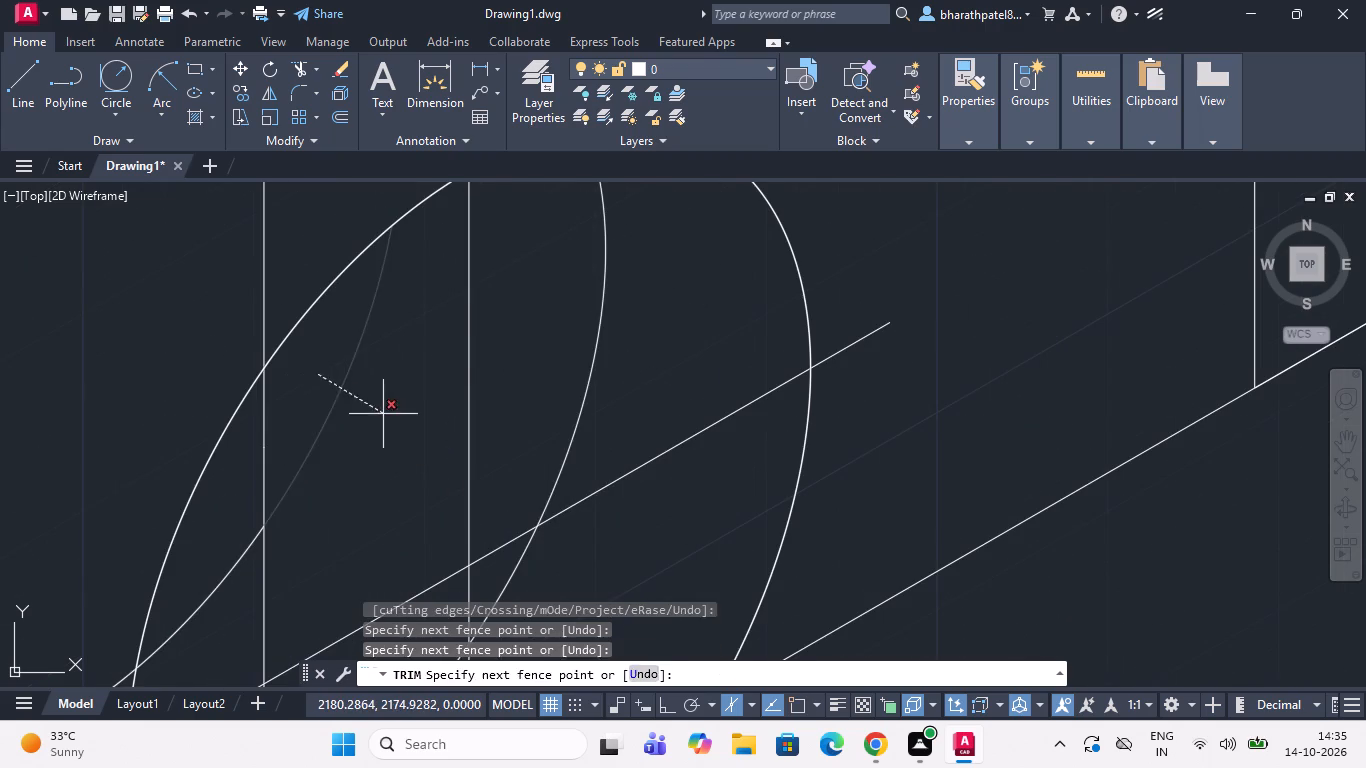
pyautogui.click(383, 414)
# Trim the rear lower circle's lower arc back to the upright's front-left vertical edge.
pyautogui.scroll(-2, 381, 408)
pyautogui.scroll(-1, 332, 532)
pyautogui.scroll(-2, 398, 415)
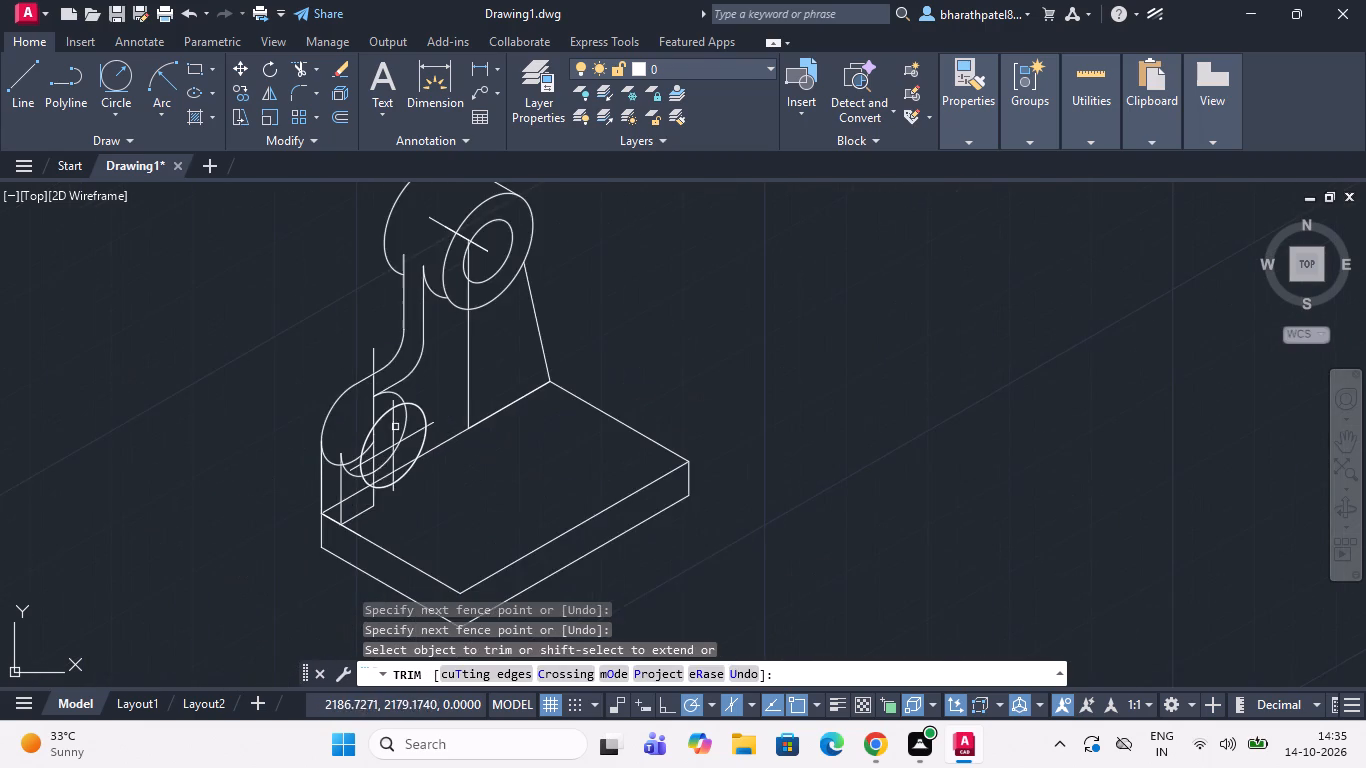
pyautogui.scroll(4, 374, 496)
pyautogui.scroll(-2, 324, 331)
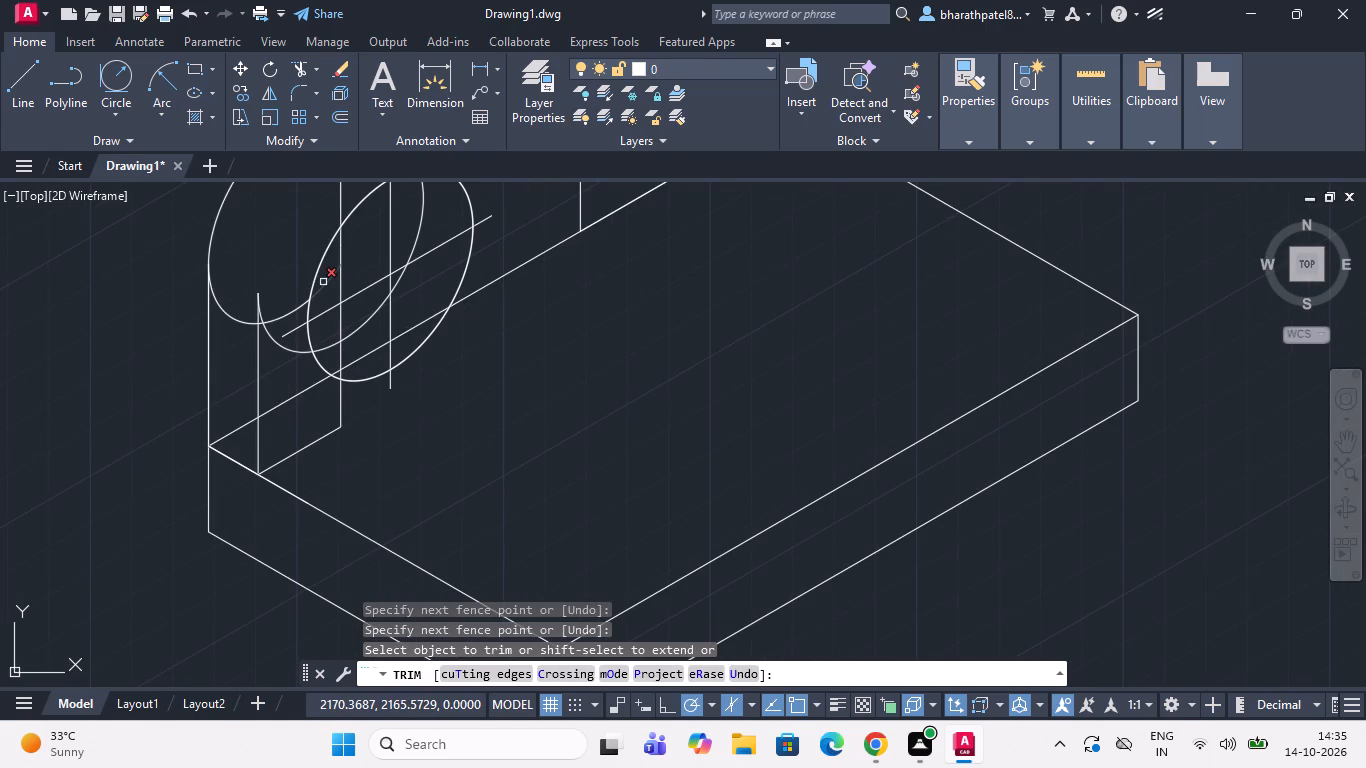
pyautogui.click(322, 282)
pyautogui.click(283, 319)
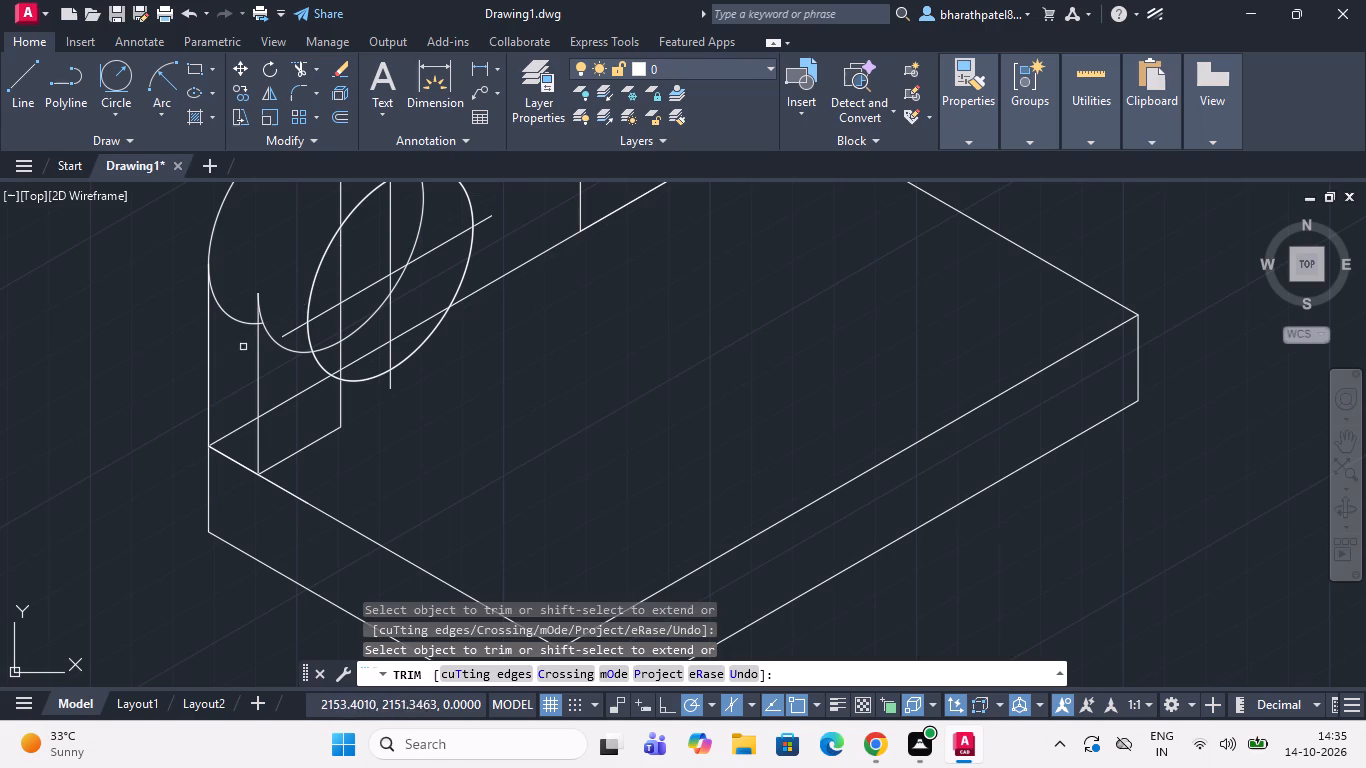
pyautogui.scroll(4, 253, 335)
pyautogui.click(297, 255)
# Trim the middle lower circle's lower arc inside the front circle, up to the front circle's vertical centre line.
pyautogui.scroll(-2, 297, 255)
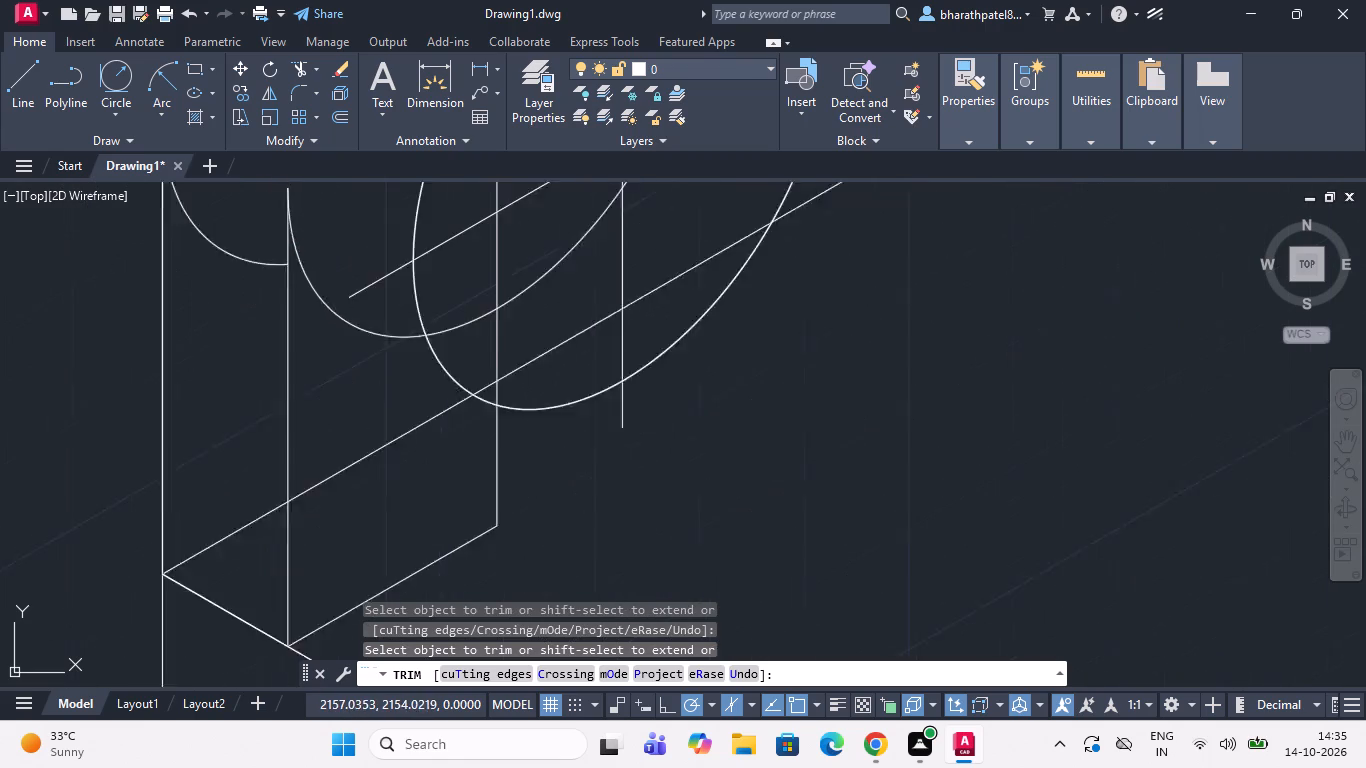
pyautogui.scroll(-3, 289, 300)
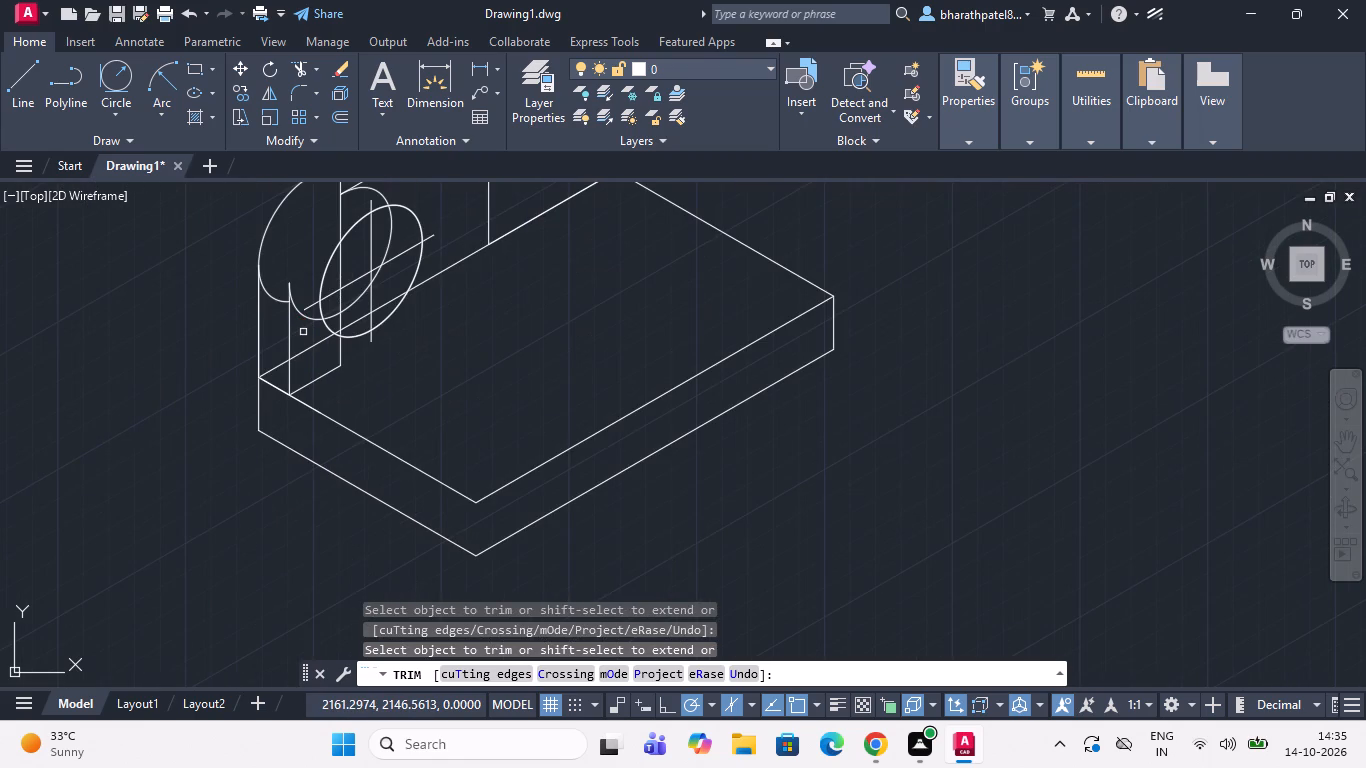
pyautogui.scroll(2, 344, 317)
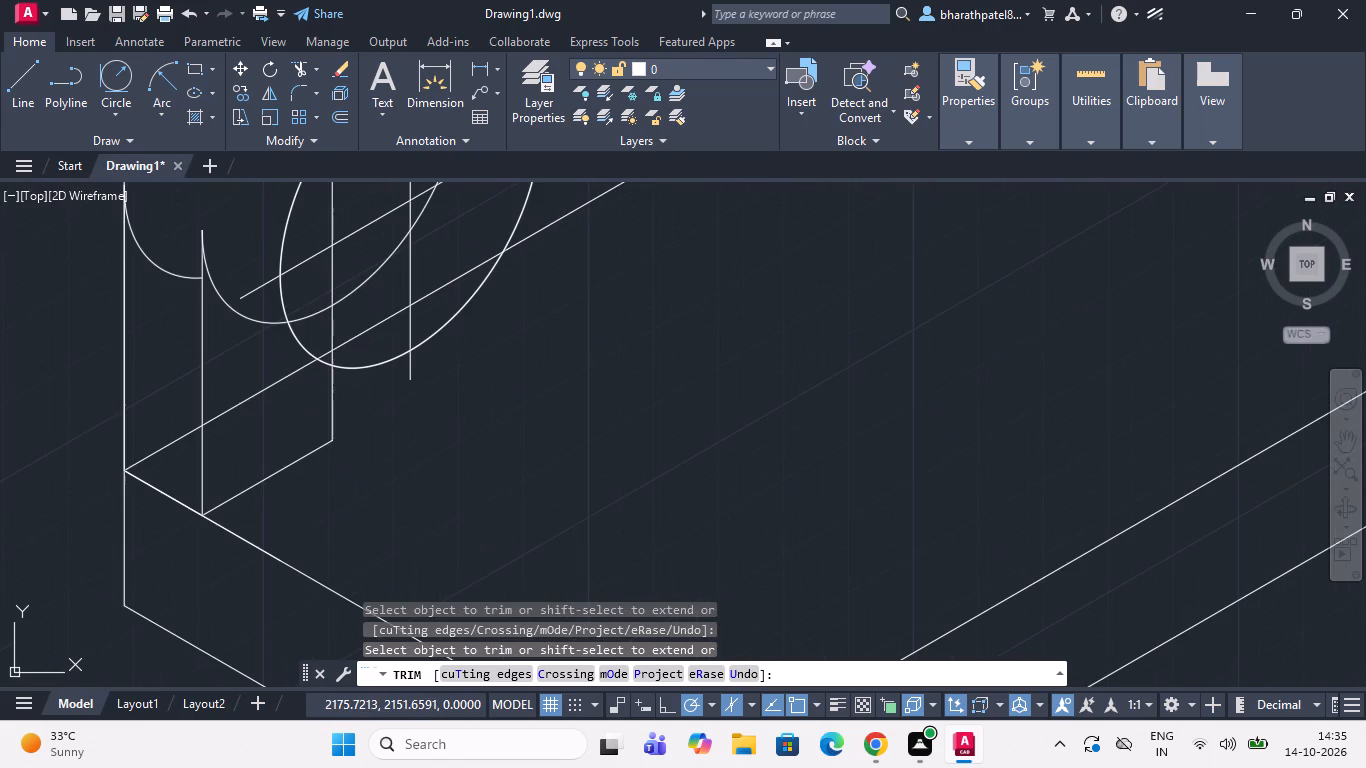
pyautogui.click(305, 316)
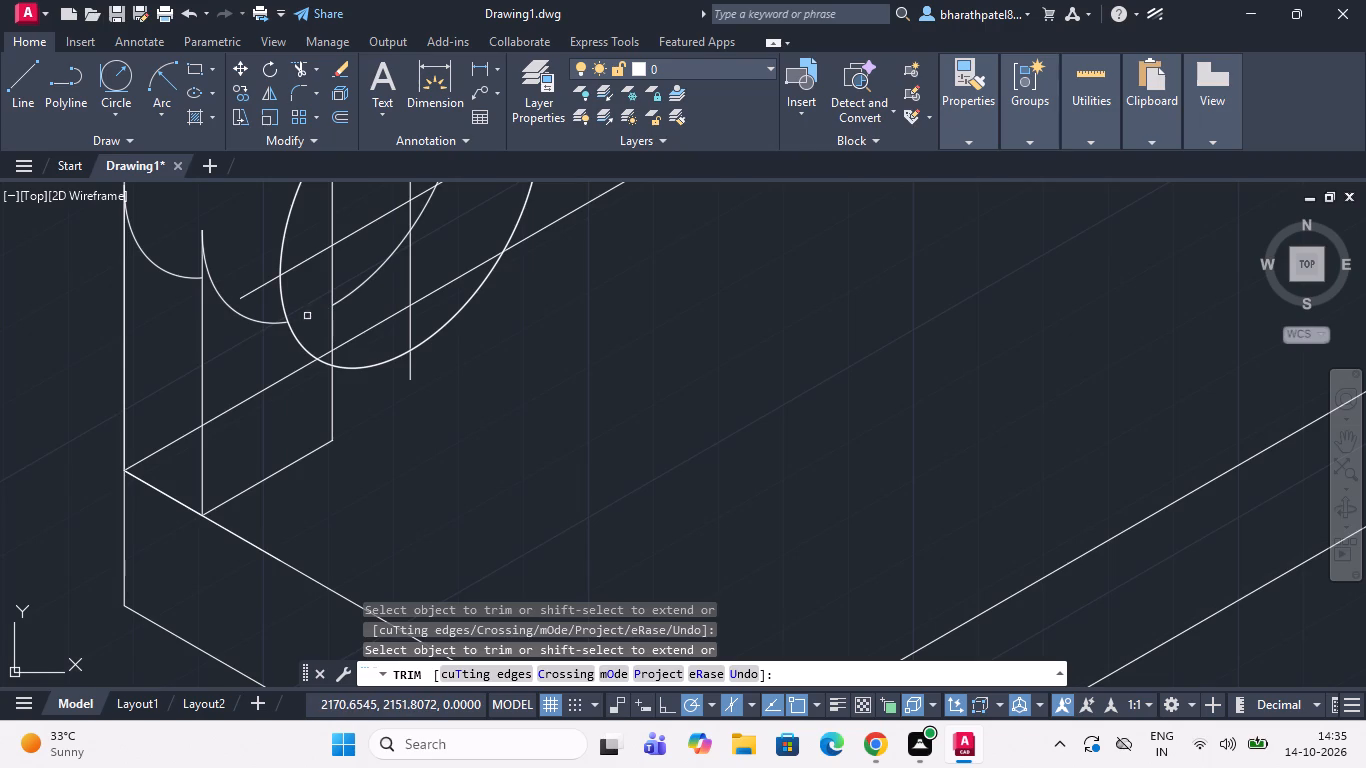
pyautogui.click(361, 284)
# Trim the middle lower circle's remaining right arc inside the front circle.
pyautogui.scroll(-1, 390, 331)
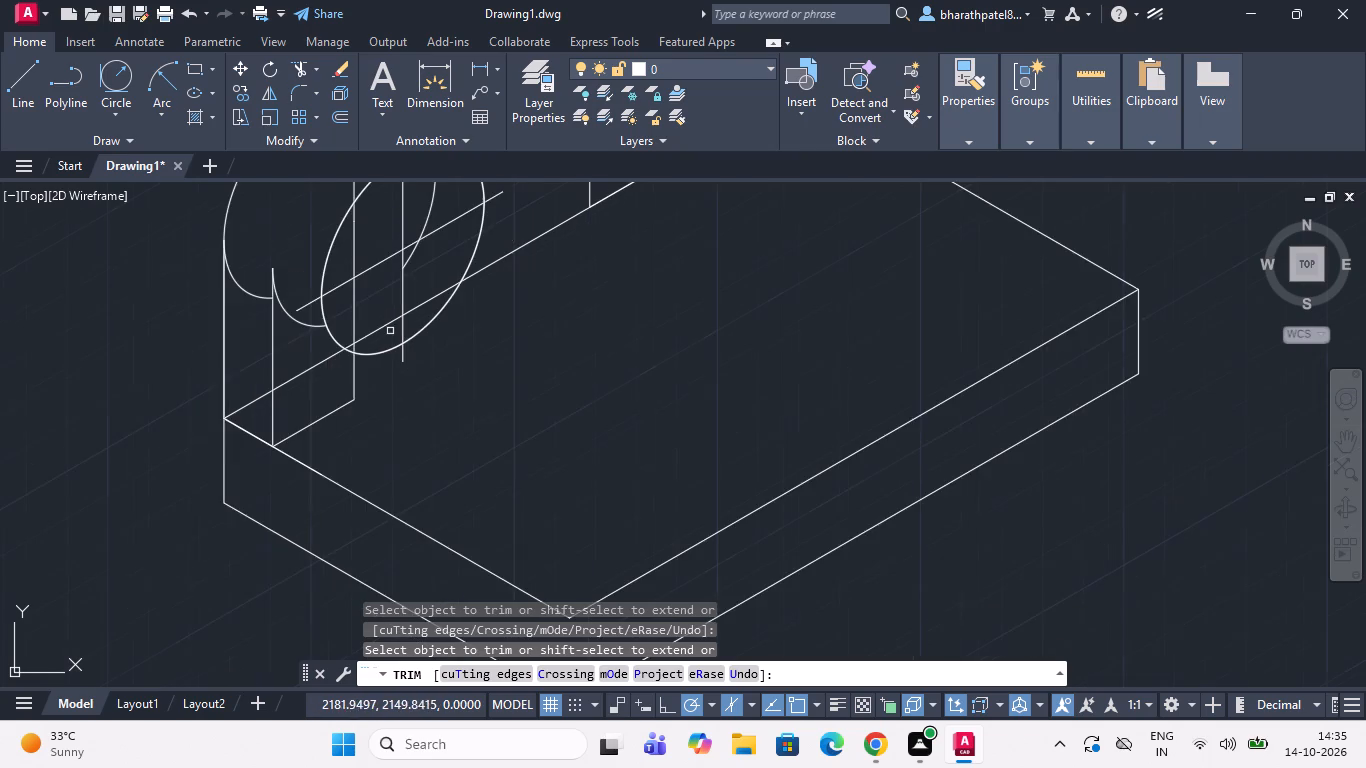
pyautogui.scroll(-4, 380, 214)
pyautogui.scroll(1, 375, 223)
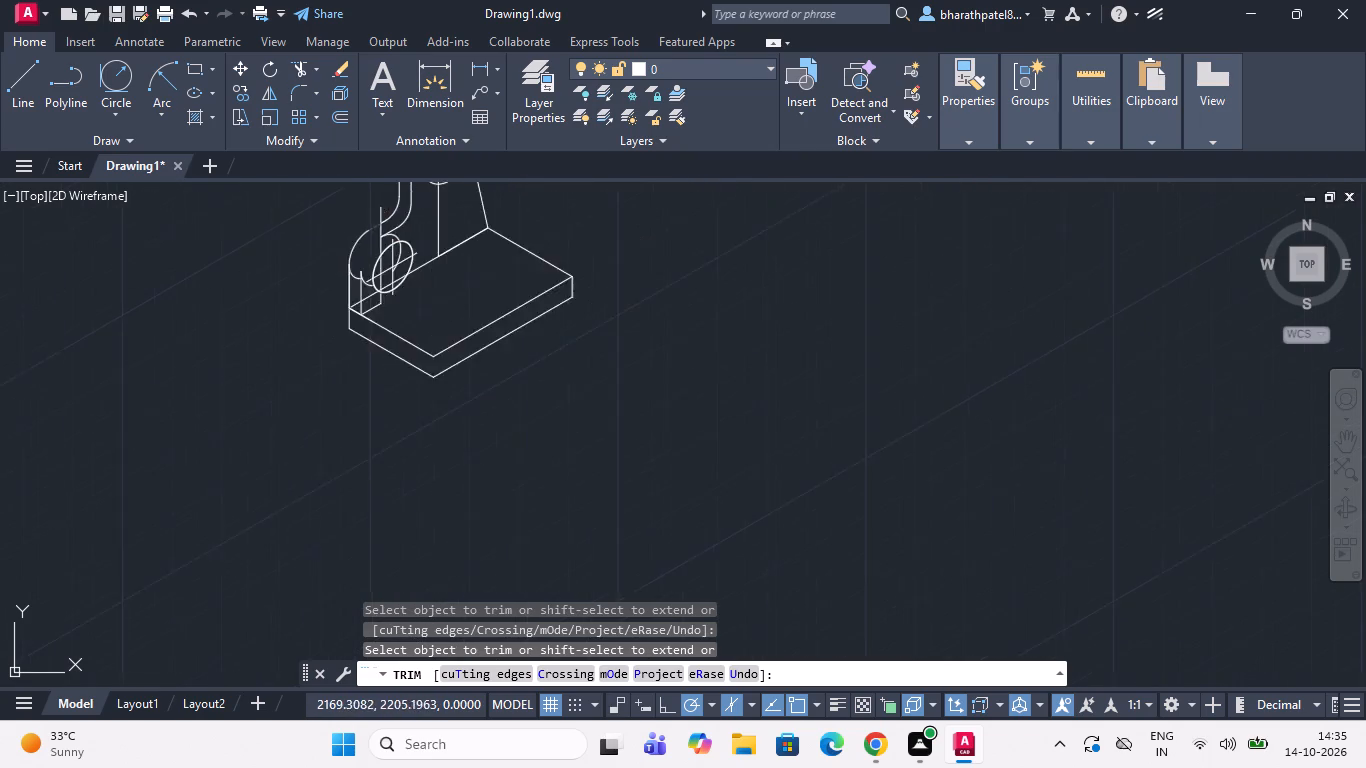
pyautogui.scroll(2, 375, 223)
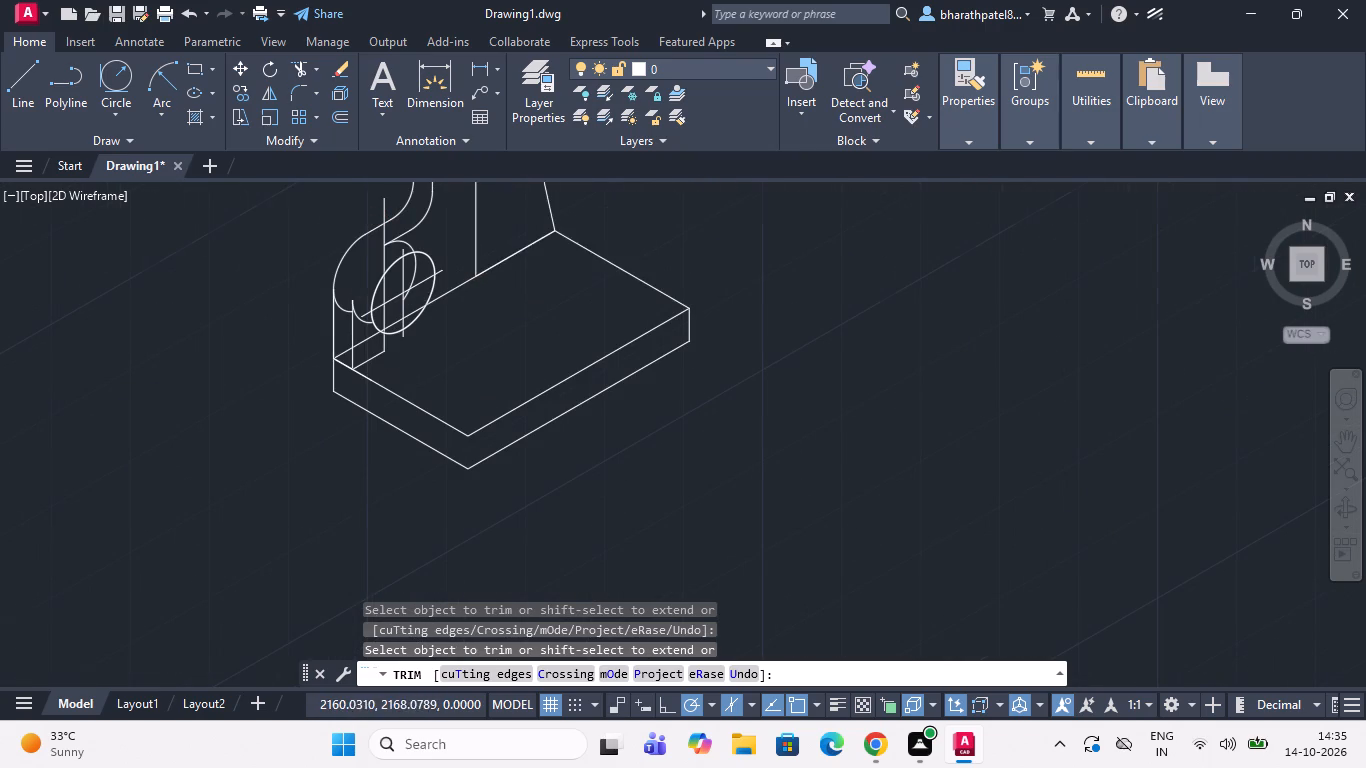
pyautogui.scroll(2, 358, 291)
pyautogui.scroll(-2, 358, 290)
pyautogui.scroll(2, 446, 238)
pyautogui.click(419, 264)
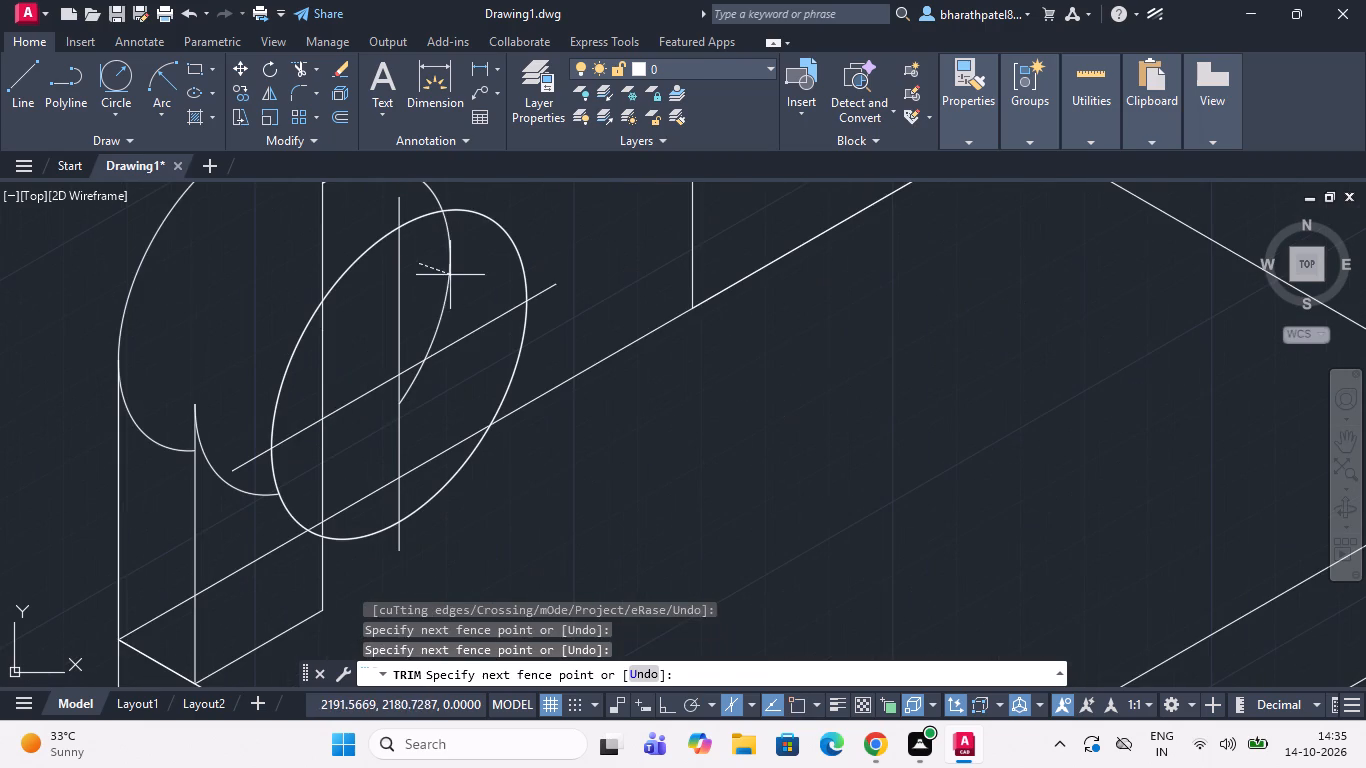
pyautogui.click(456, 288)
pyautogui.click(416, 382)
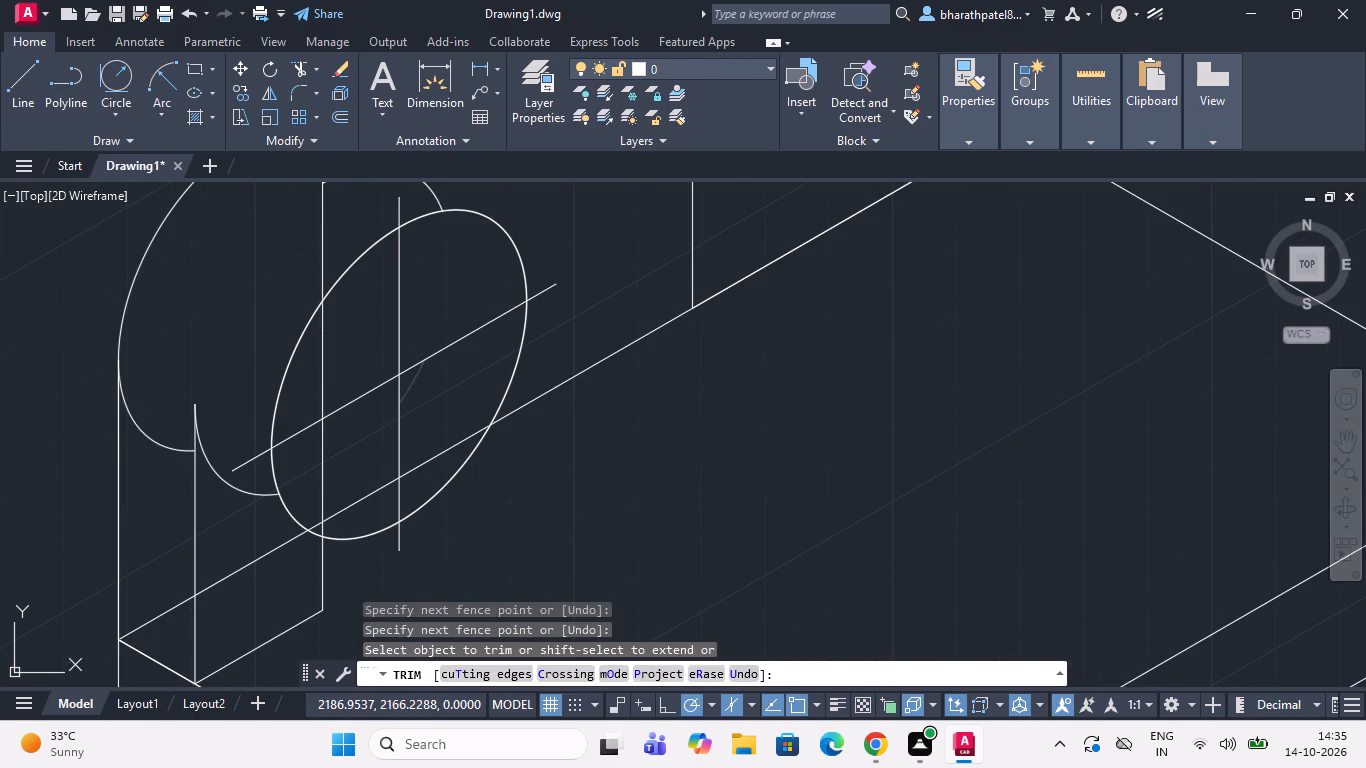
# Trim the rear lower circle's remaining bottom arc between the upright's two left vertical edges.
pyautogui.scroll(-1, 416, 382)
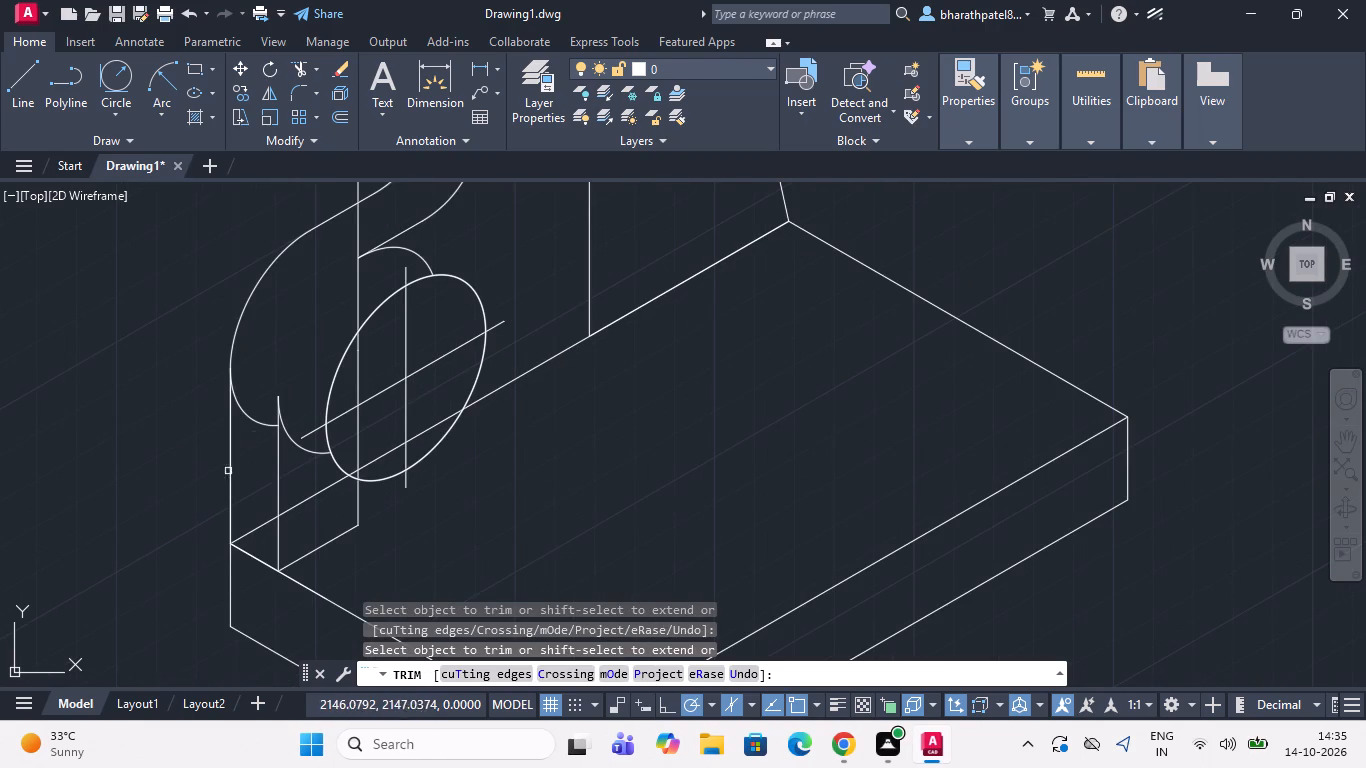
pyautogui.click(258, 423)
# Trim the vertical line above the lower boss from its top end down to the front circle.
pyautogui.scroll(-2, 258, 423)
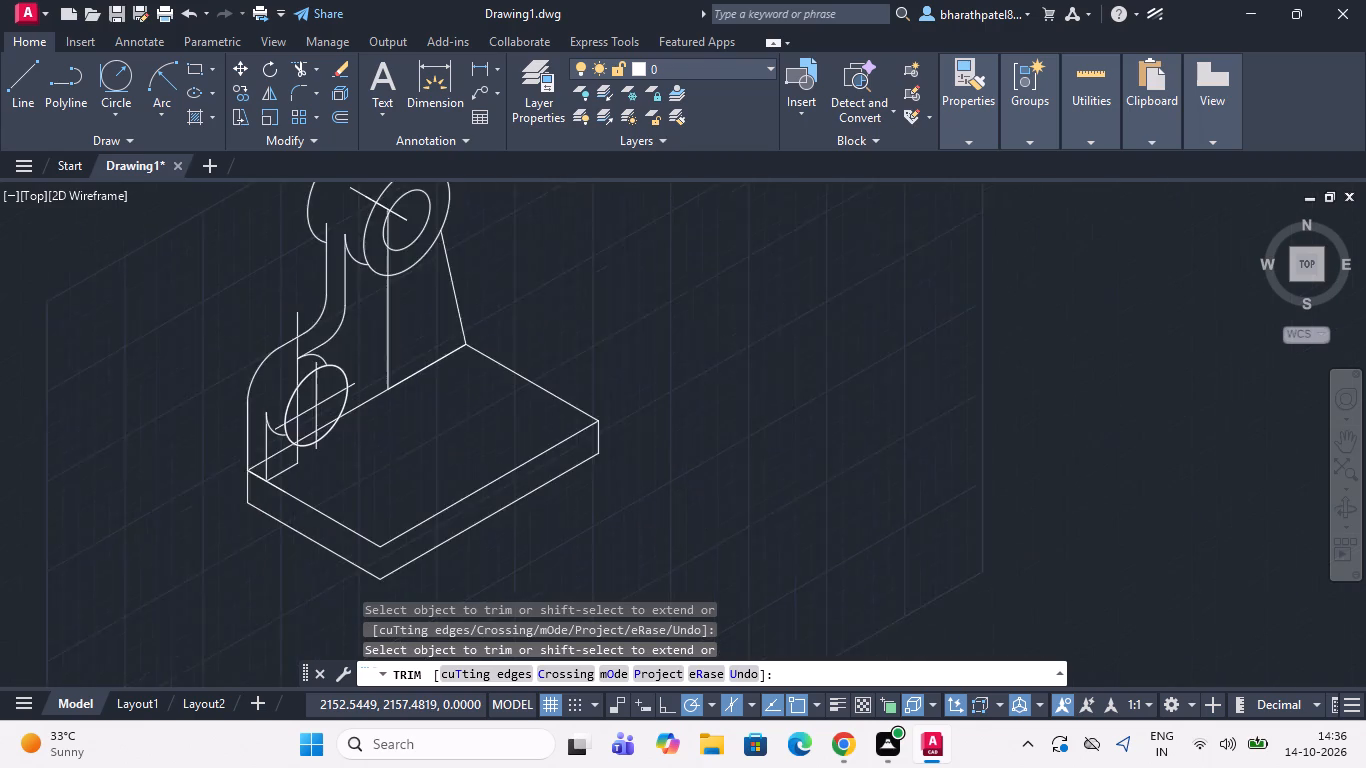
pyautogui.scroll(-1, 258, 423)
pyautogui.scroll(4, 279, 359)
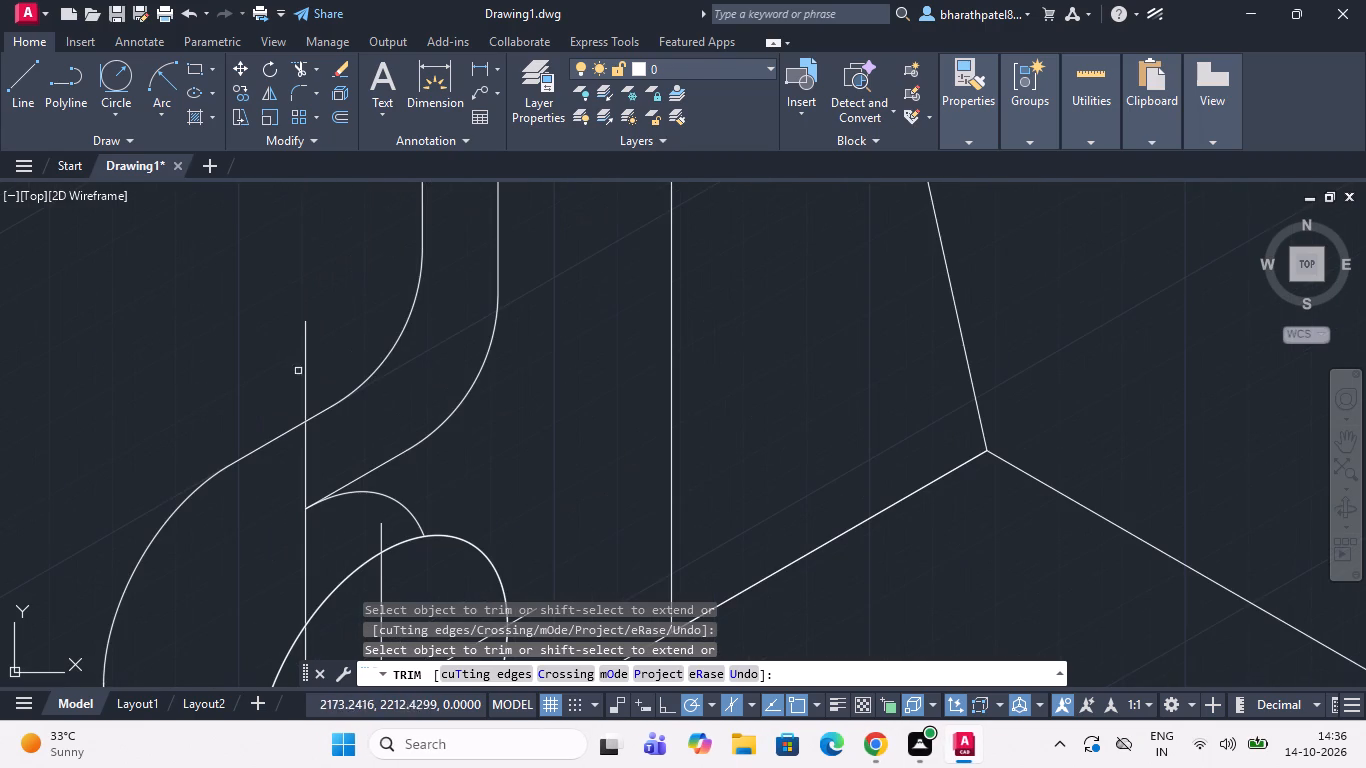
pyautogui.click(302, 376)
pyautogui.click(313, 376)
pyautogui.click(281, 481)
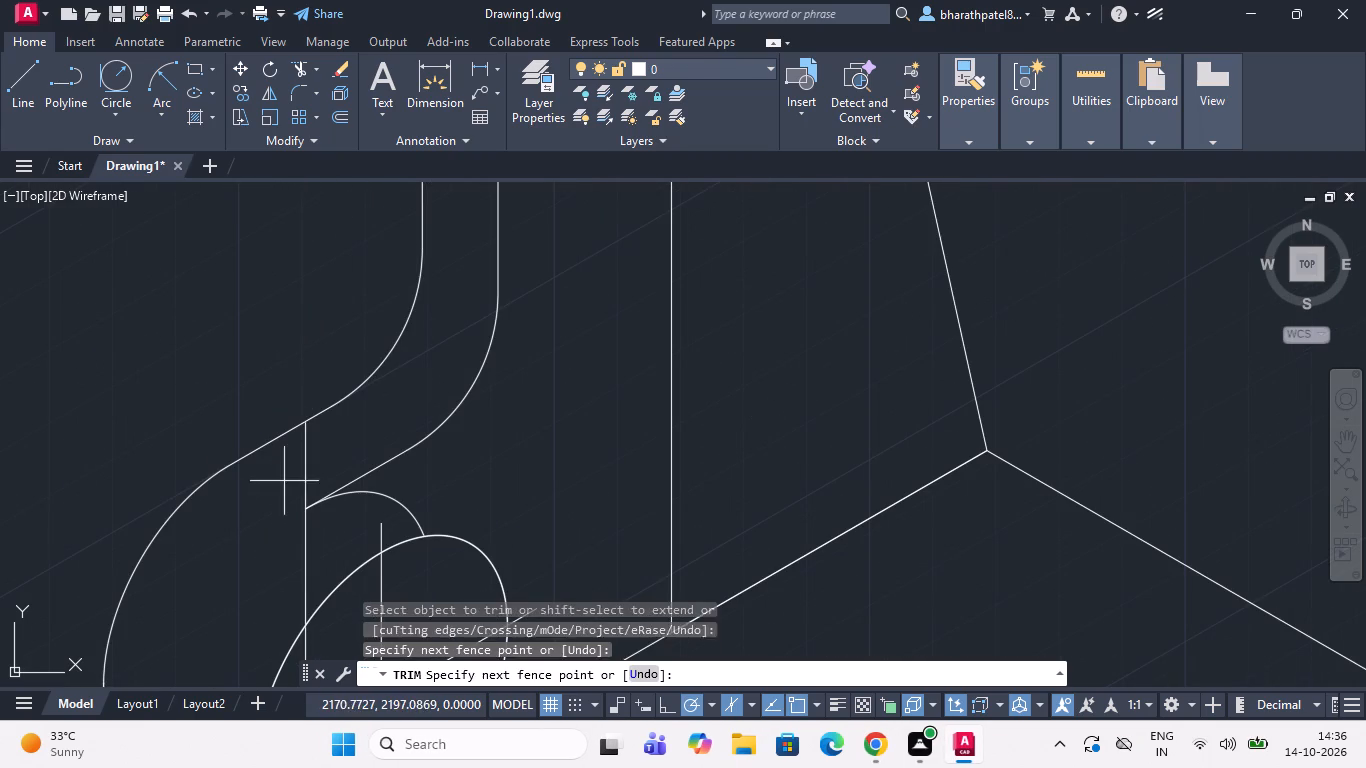
pyautogui.click(338, 462)
pyautogui.scroll(-4, 339, 461)
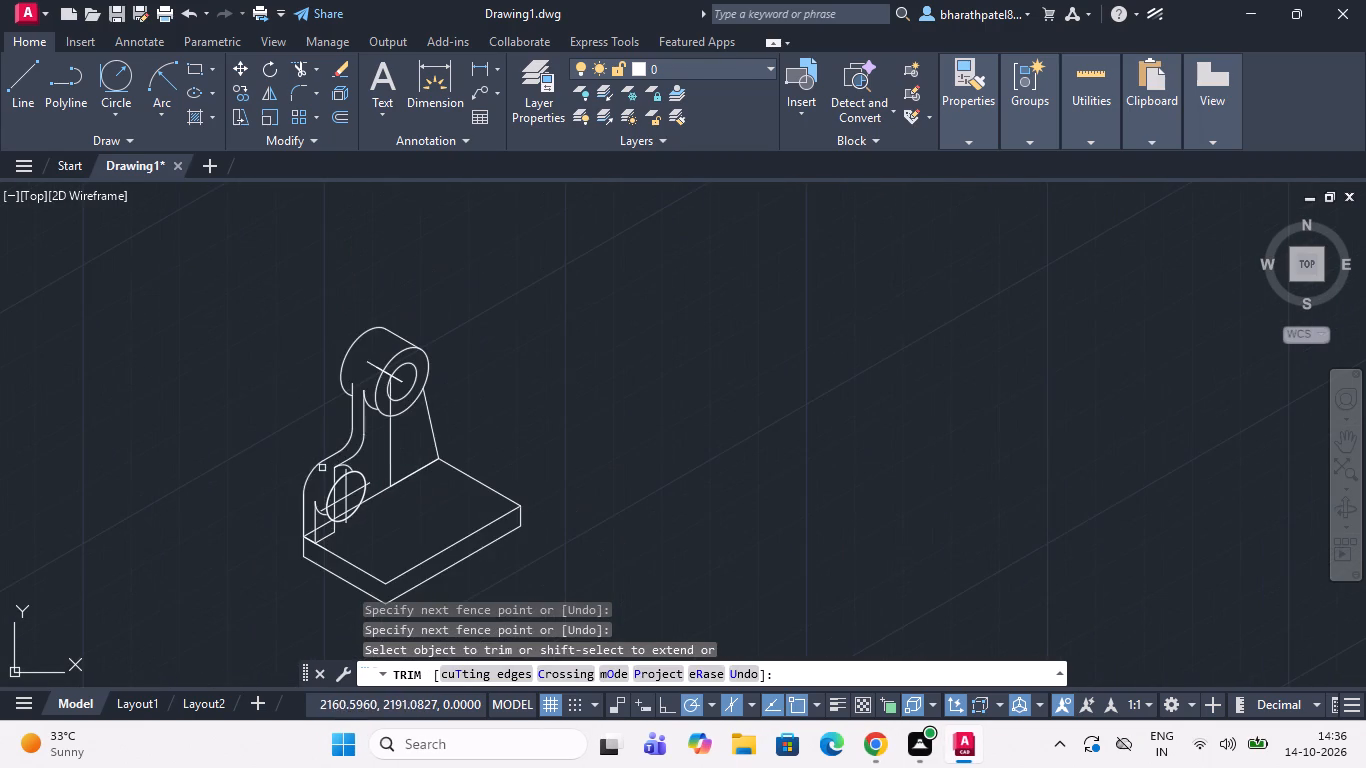
pyautogui.scroll(3, 316, 503)
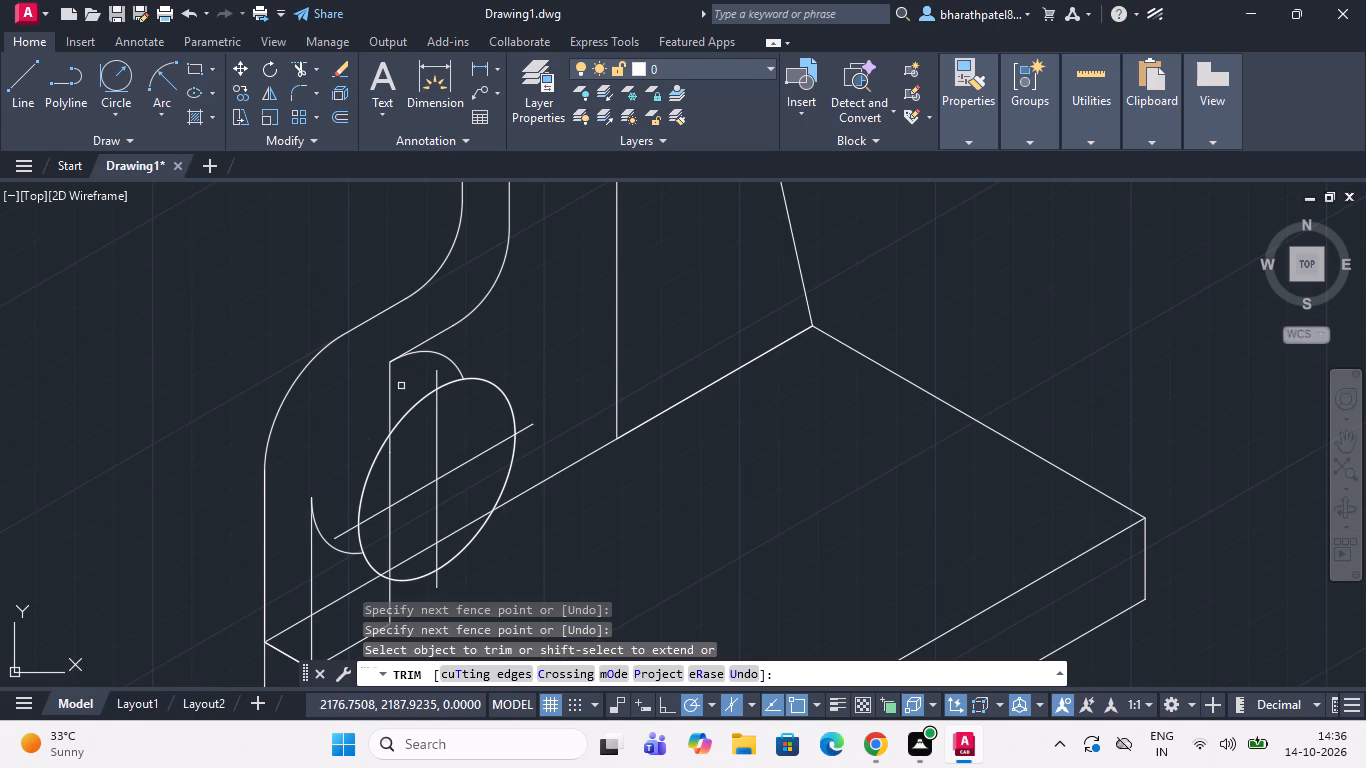
pyautogui.click(390, 395)
# Trim the left end of the front lower circle's inclined centre line that extends outside the circle.
pyautogui.scroll(-1, 390, 395)
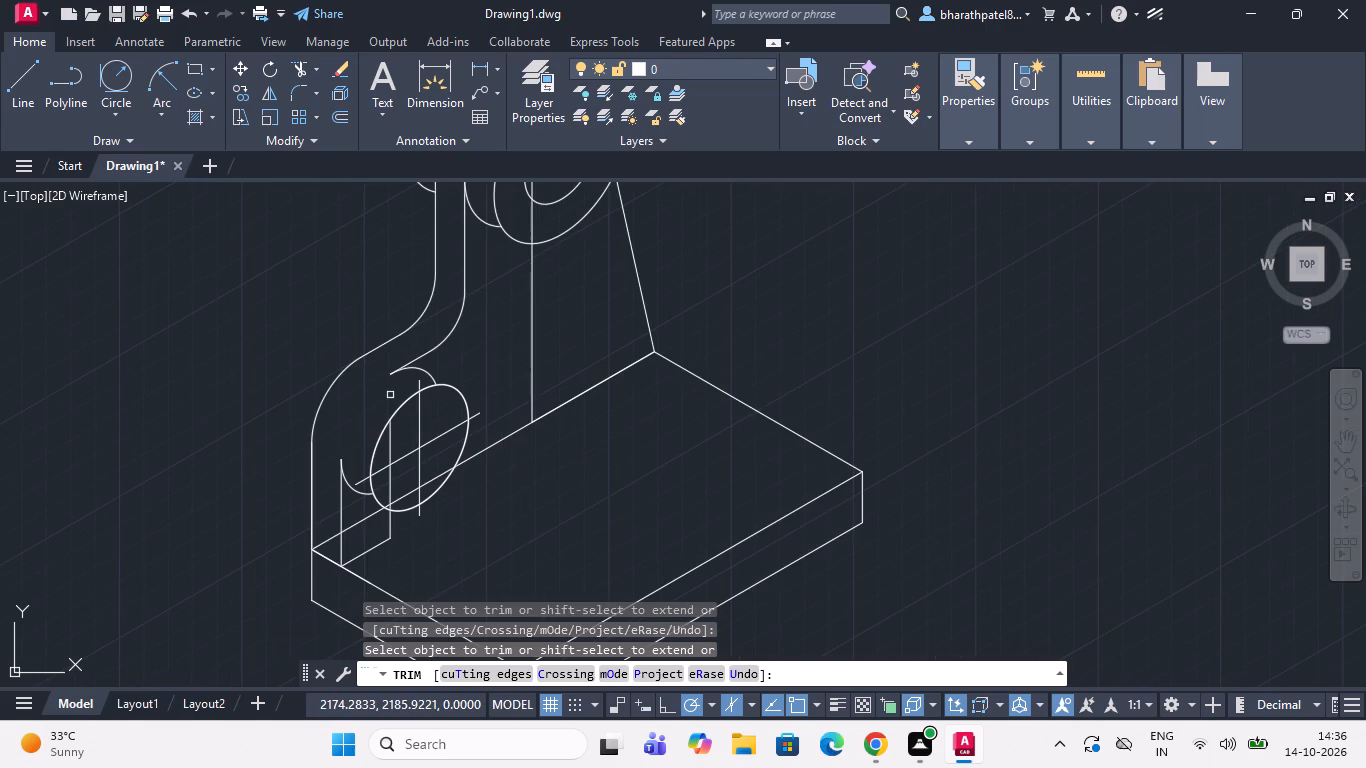
pyautogui.click(357, 485)
pyautogui.scroll(-2, 394, 393)
pyautogui.scroll(3, 384, 453)
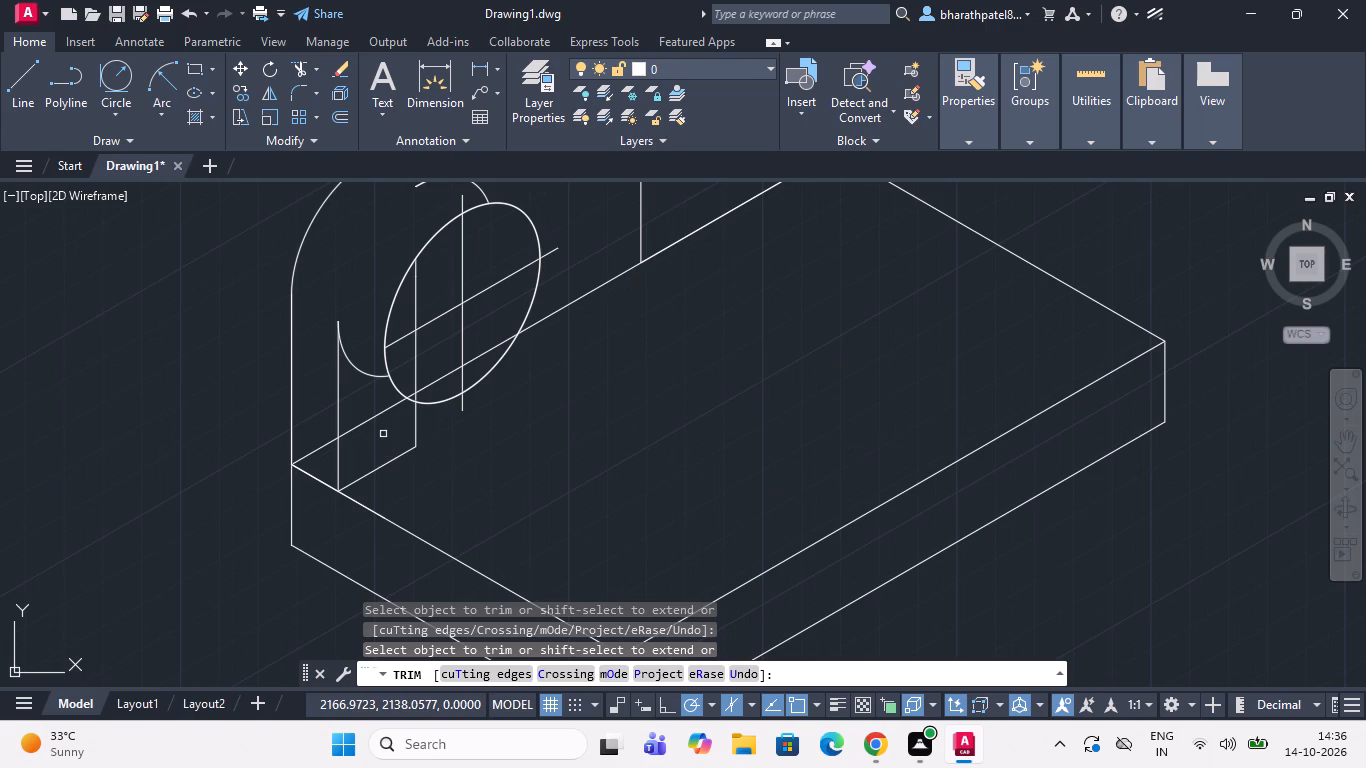
pyautogui.scroll(-1, 383, 434)
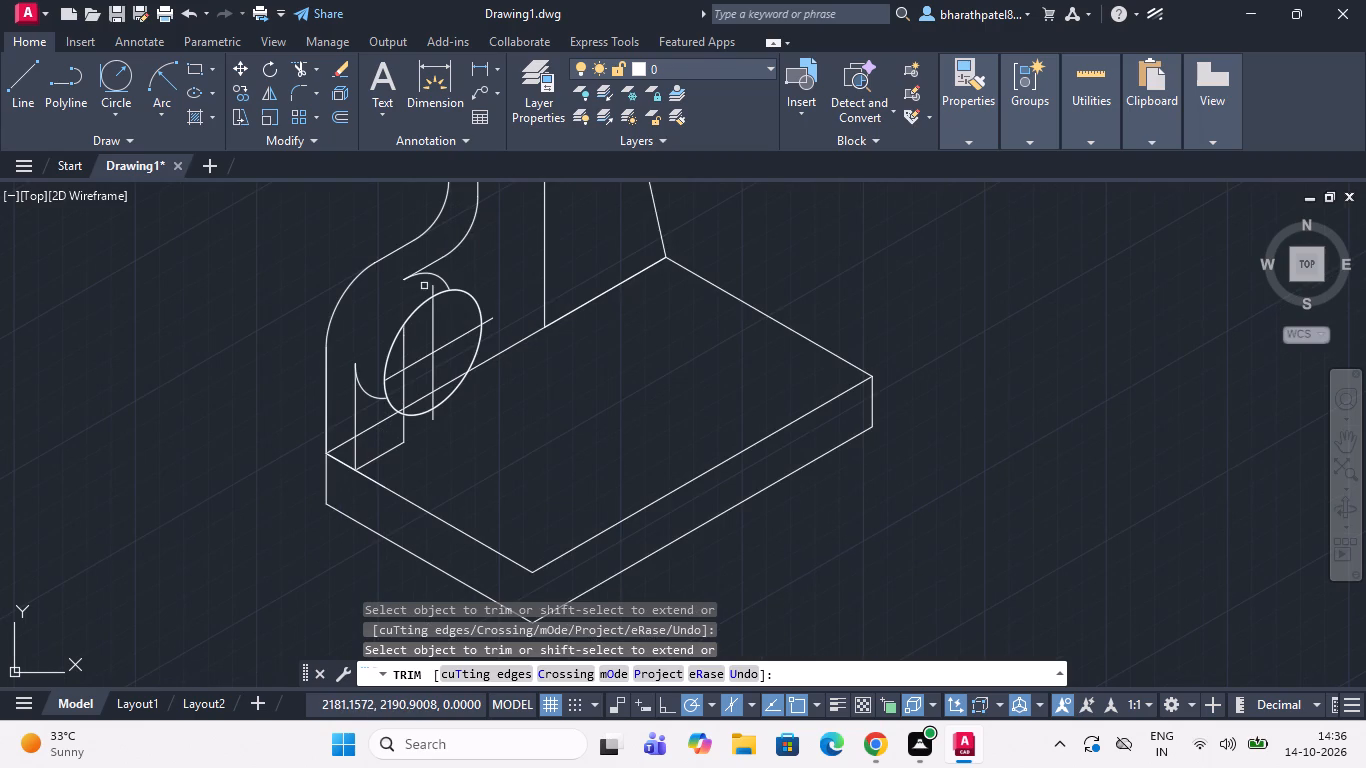
# Trim the centre-line ends outside the front lower circle and the upright's short vertical edge where it crosses inside that circle.
pyautogui.click(434, 286)
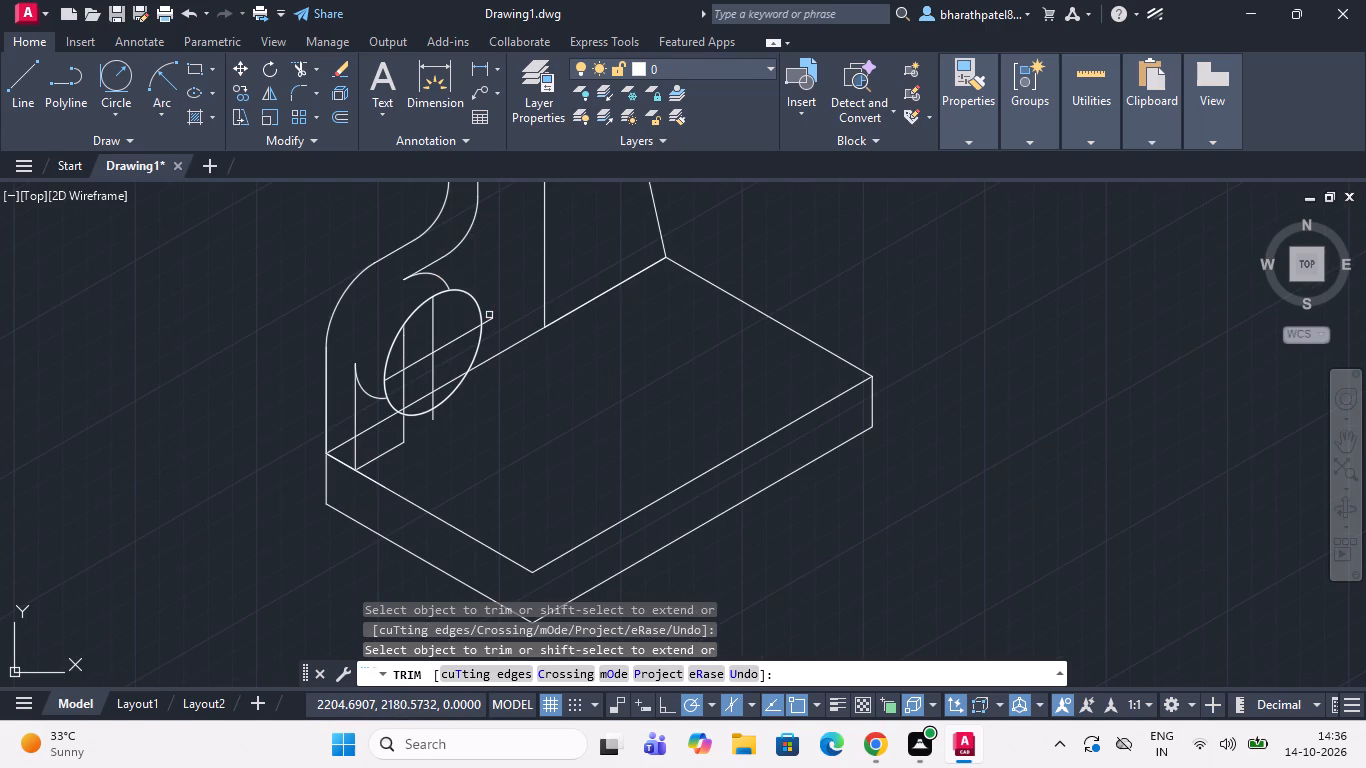
pyautogui.click(491, 322)
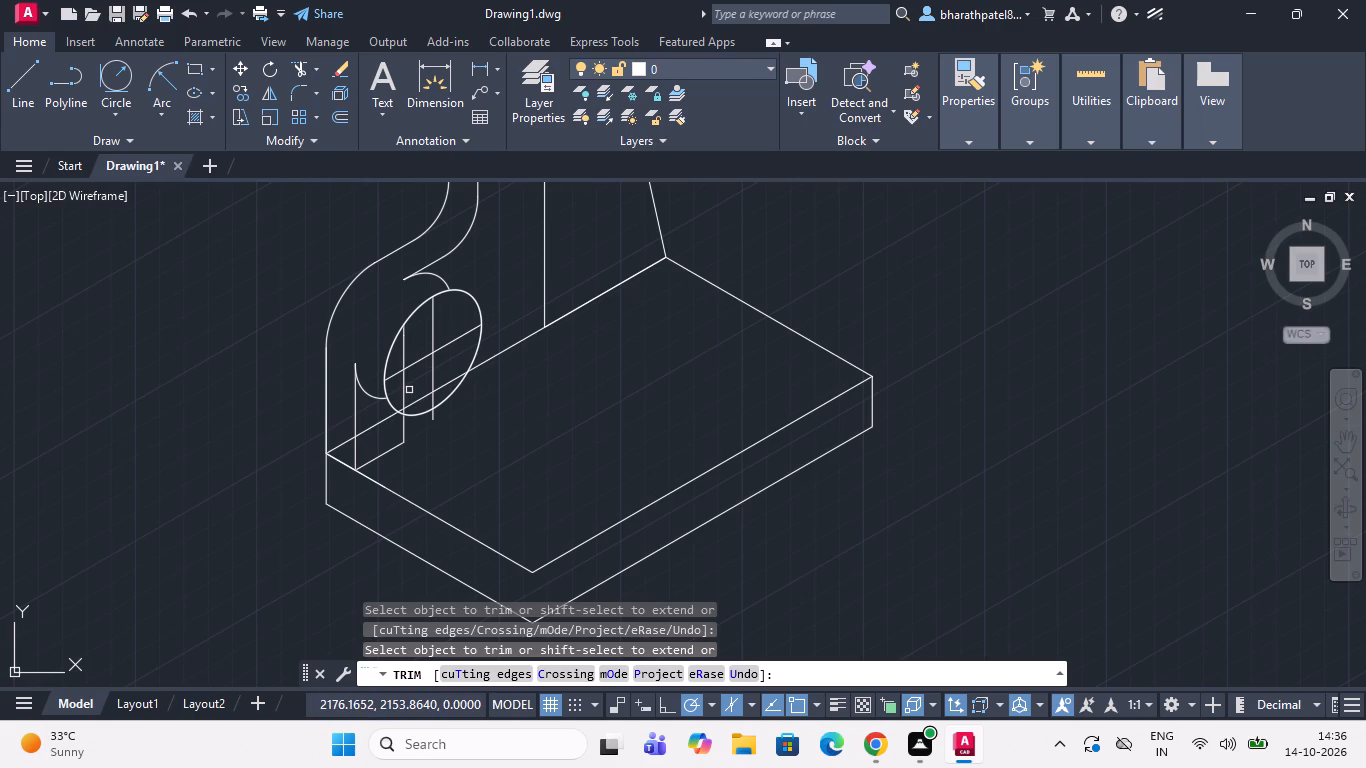
pyautogui.click(404, 388)
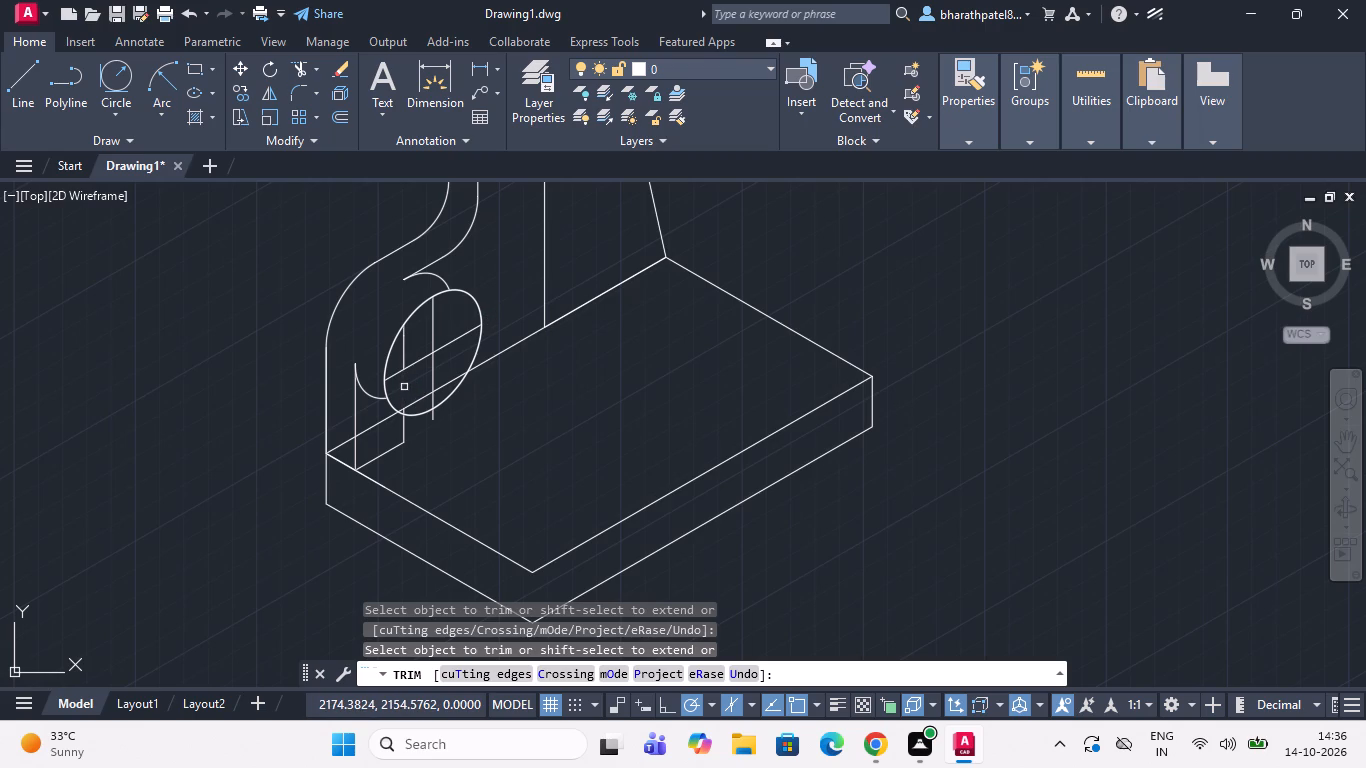
pyautogui.click(403, 359)
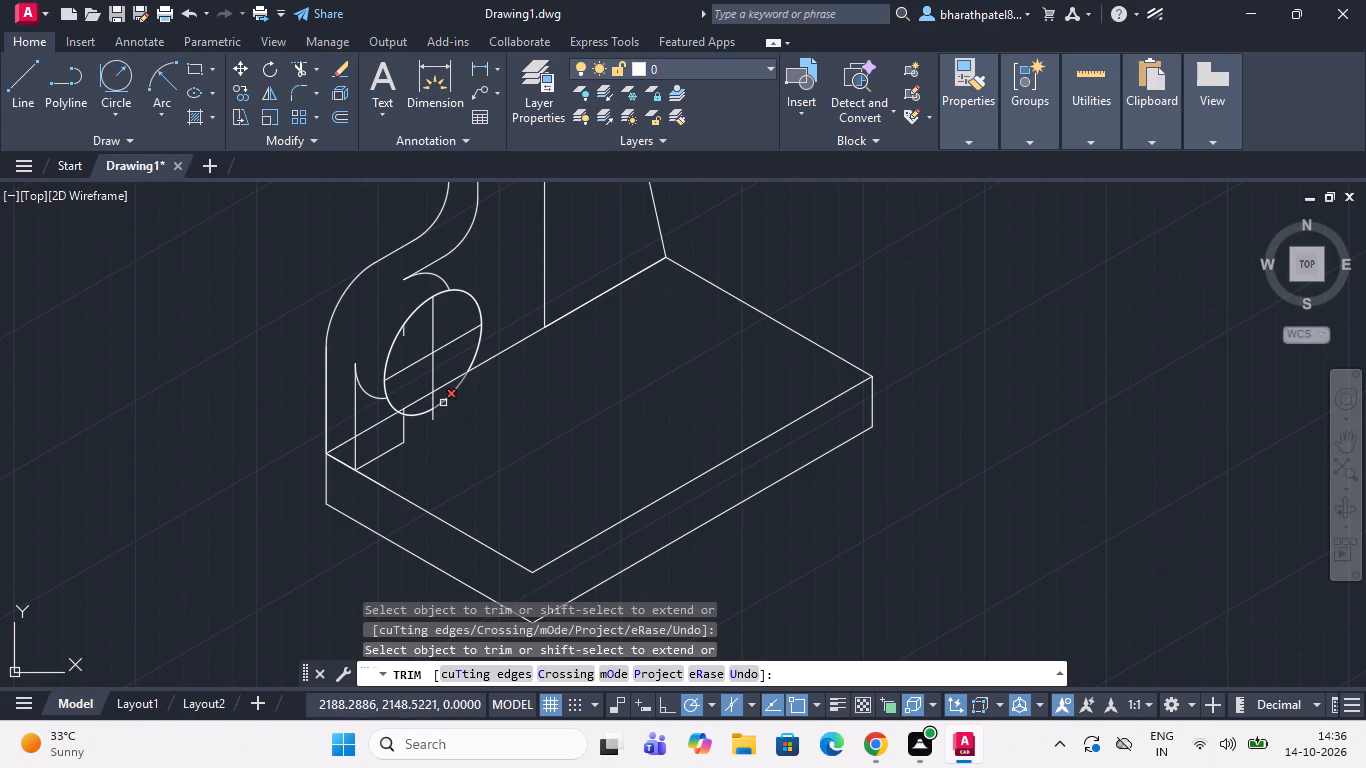
pyautogui.scroll(2, 445, 401)
pyautogui.scroll(-2, 445, 401)
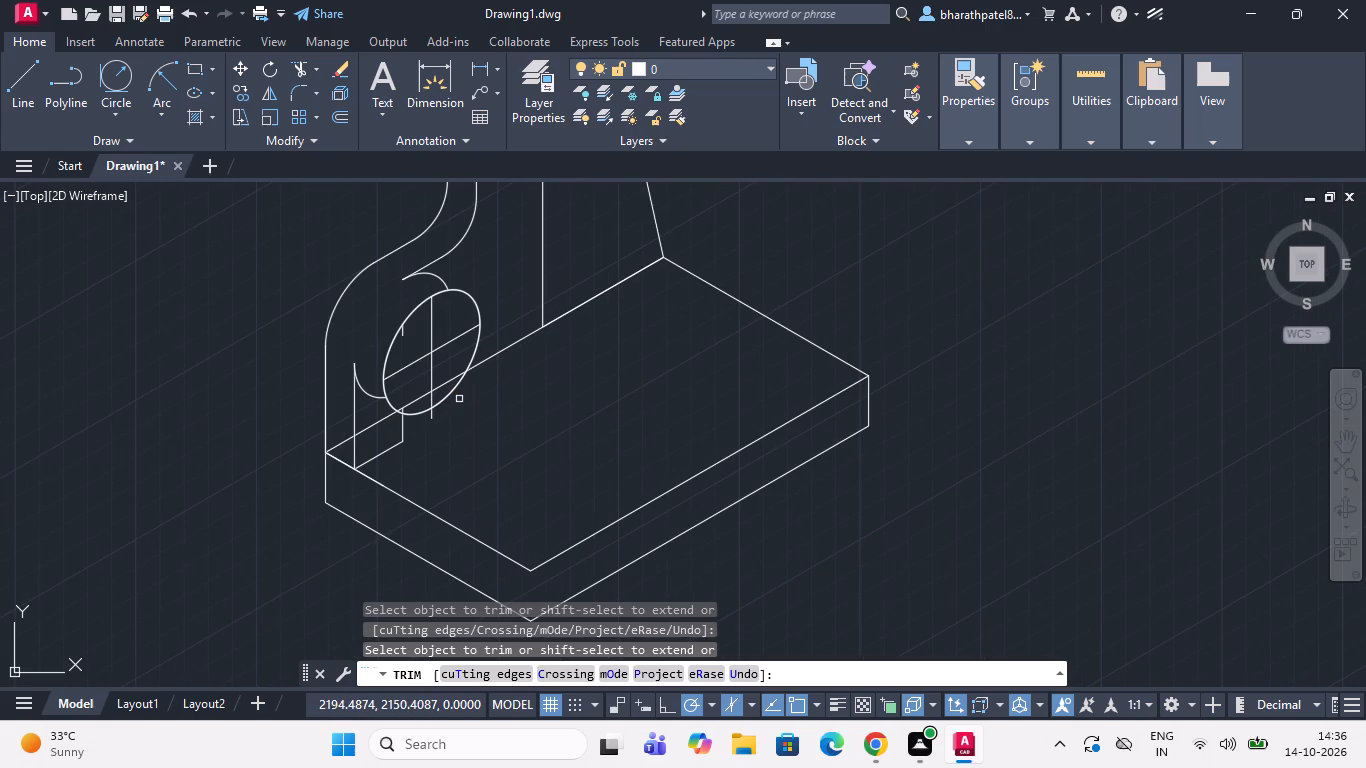
pyautogui.click(432, 421)
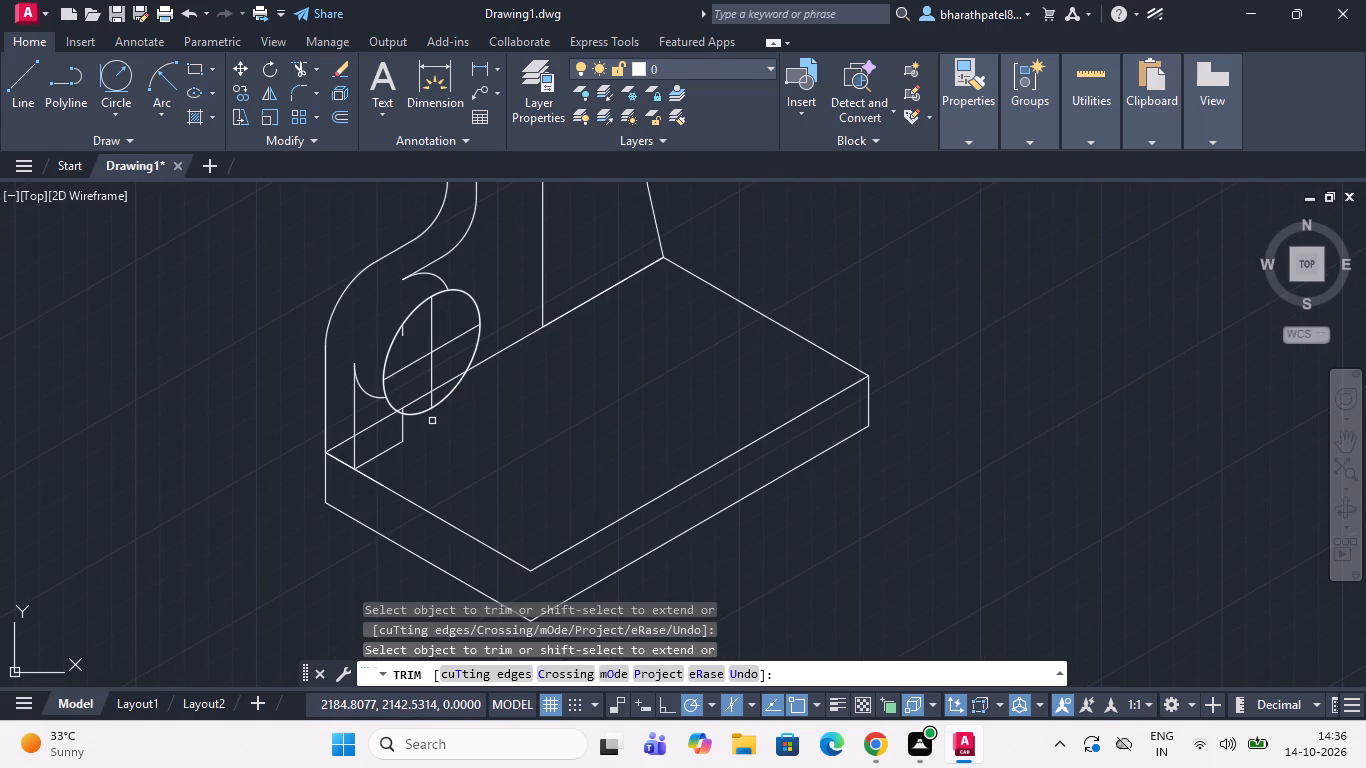
pyautogui.click(405, 333)
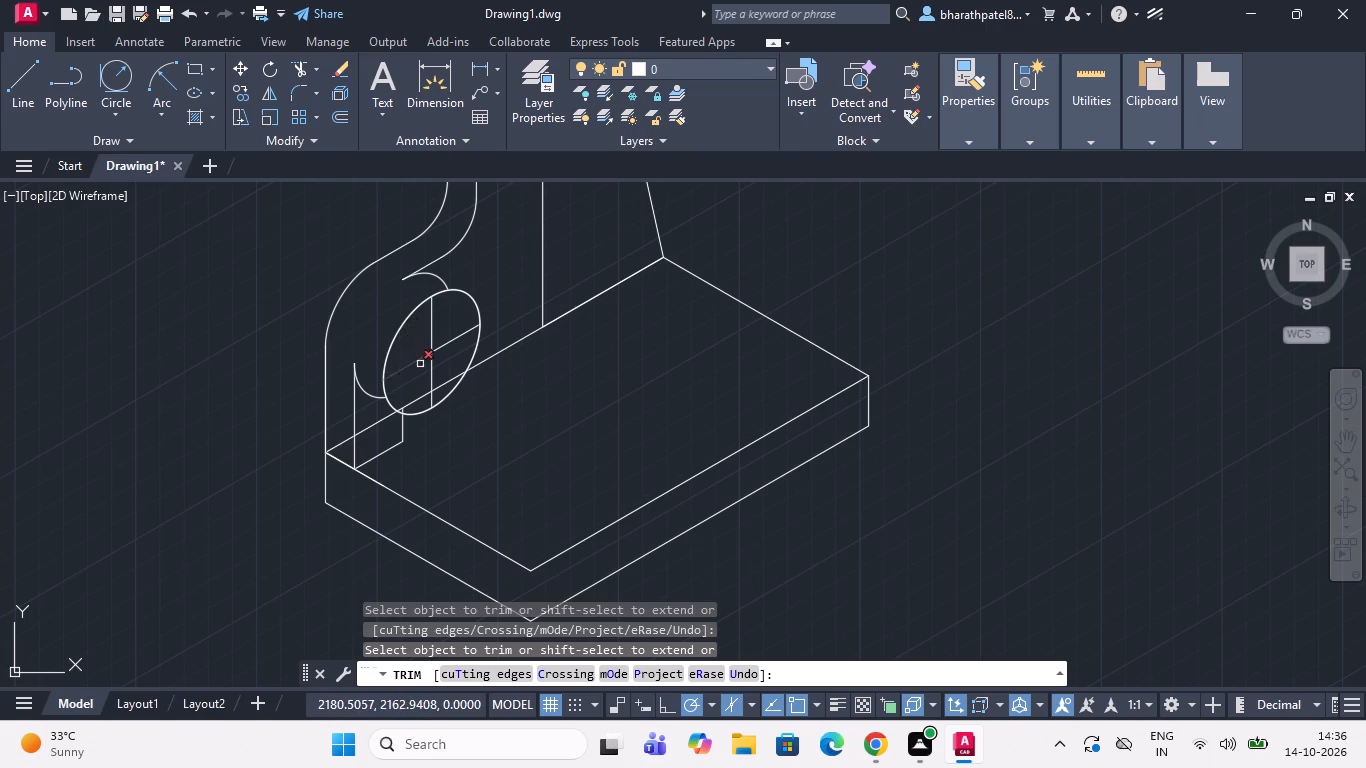
pyautogui.scroll(-2, 420, 365)
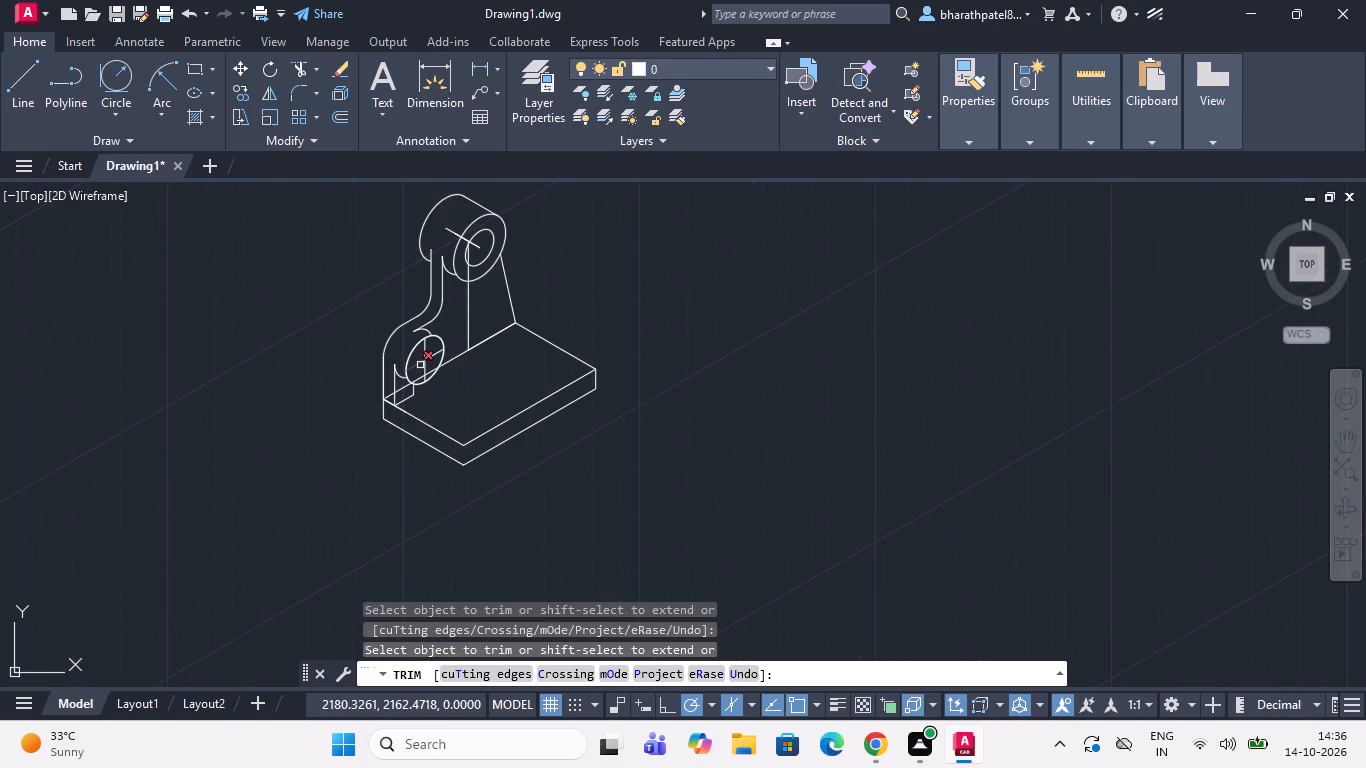
pyautogui.scroll(4, 420, 365)
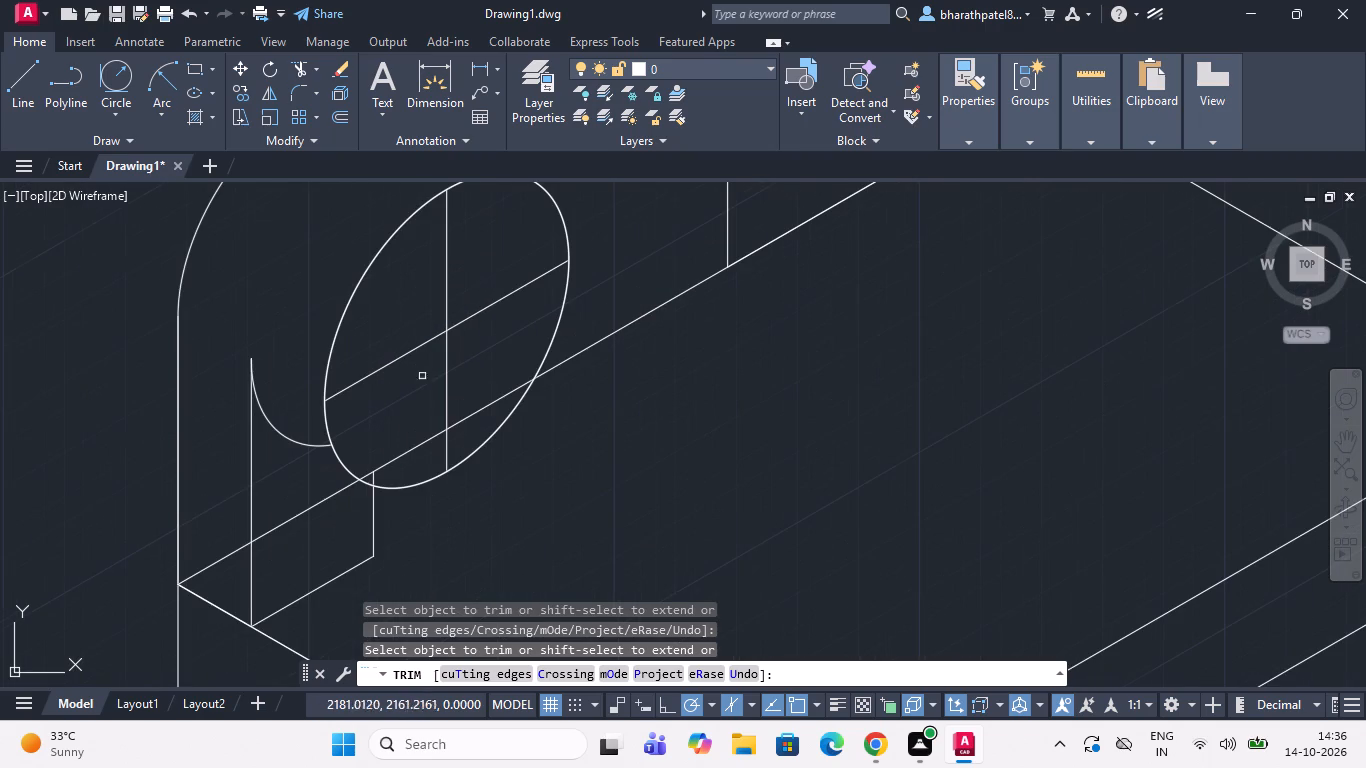
pyautogui.click(376, 482)
# Draw a 30° line from the foot of the short vertical edge along the upright's front base to beyond the slab's far edge.
pyautogui.click(10, 81)
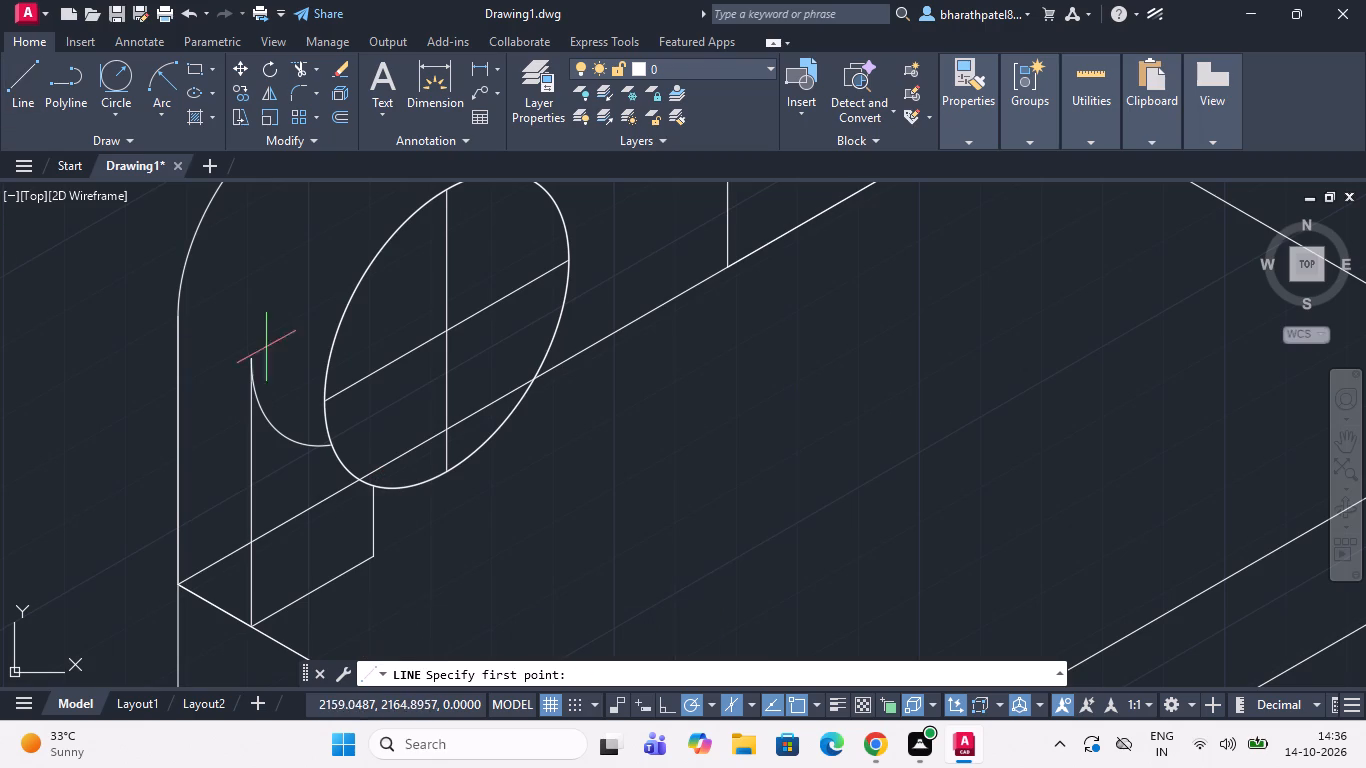
pyautogui.click(376, 563)
pyautogui.scroll(-4, 376, 563)
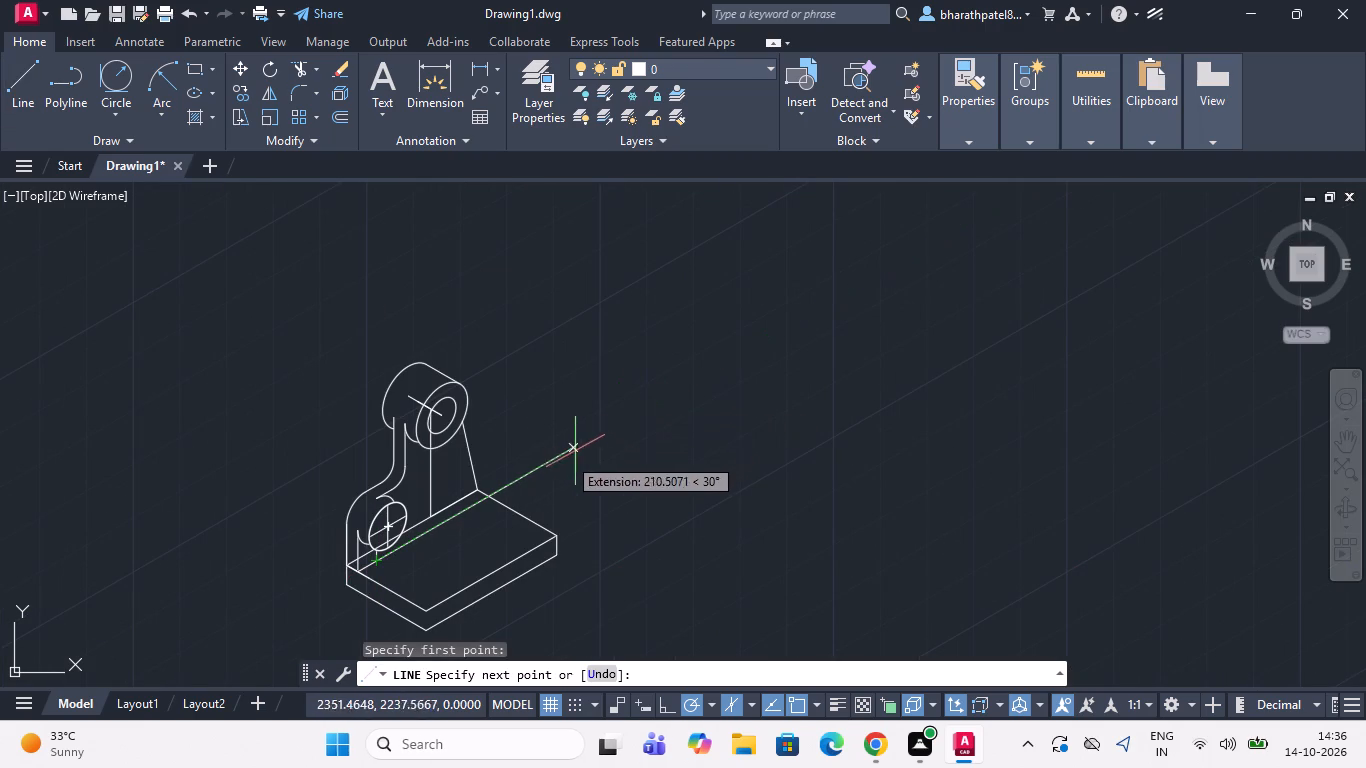
pyautogui.scroll(2, 534, 479)
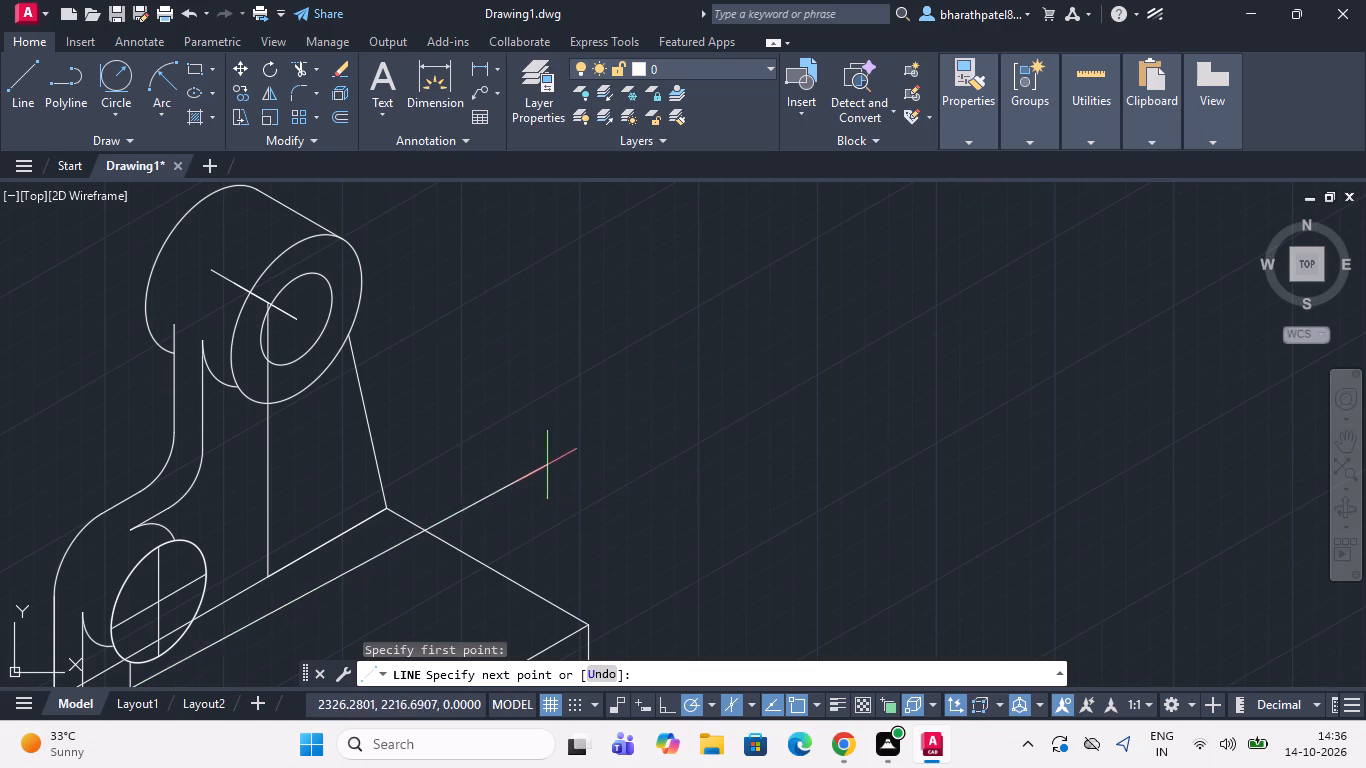
pyautogui.click(547, 449)
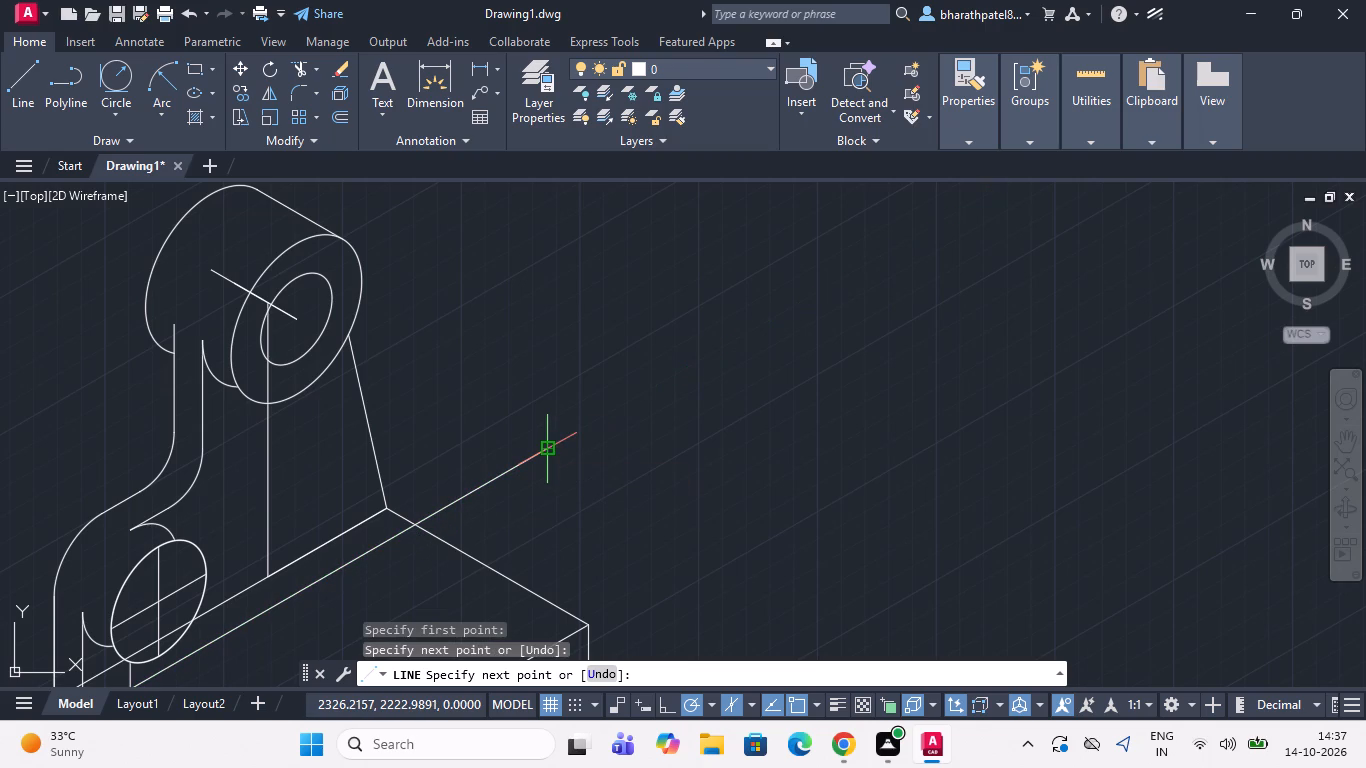
pyautogui.press('Escape')
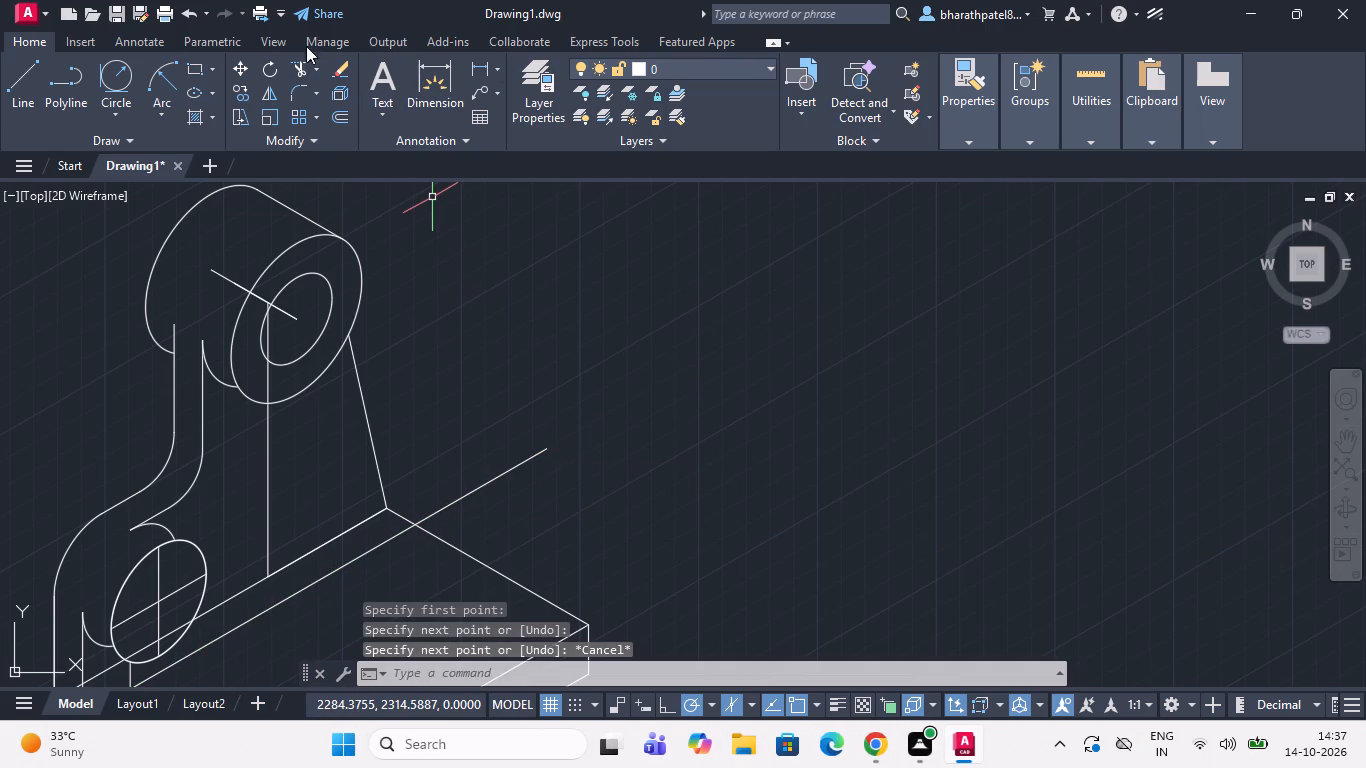
# Trim the new base line's overshoot beyond the slab's far top edge.
pyautogui.click(295, 70)
pyautogui.moveTo(422, 396); pyautogui.dragTo(464, 459)
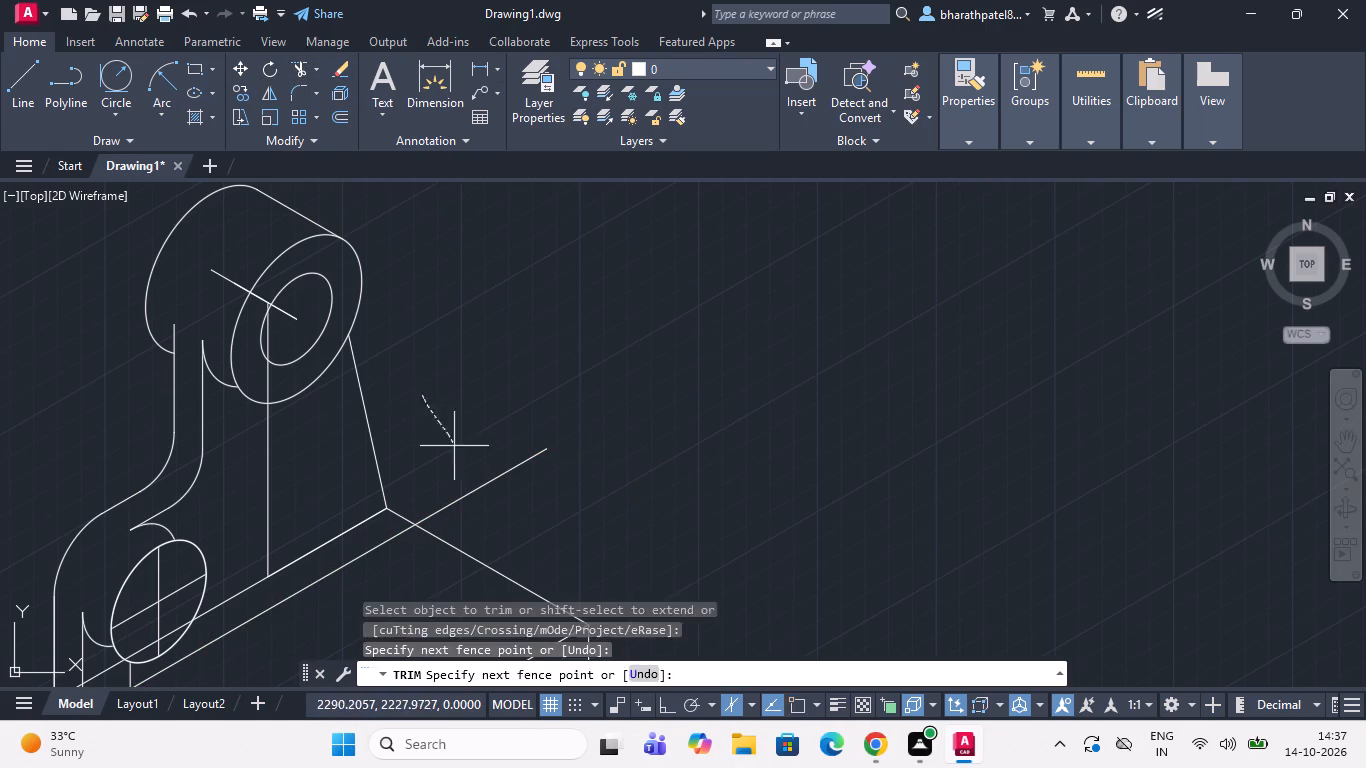
pyautogui.moveTo(474, 438); pyautogui.dragTo(489, 467)
pyautogui.click(493, 482)
pyautogui.scroll(-2, 493, 470)
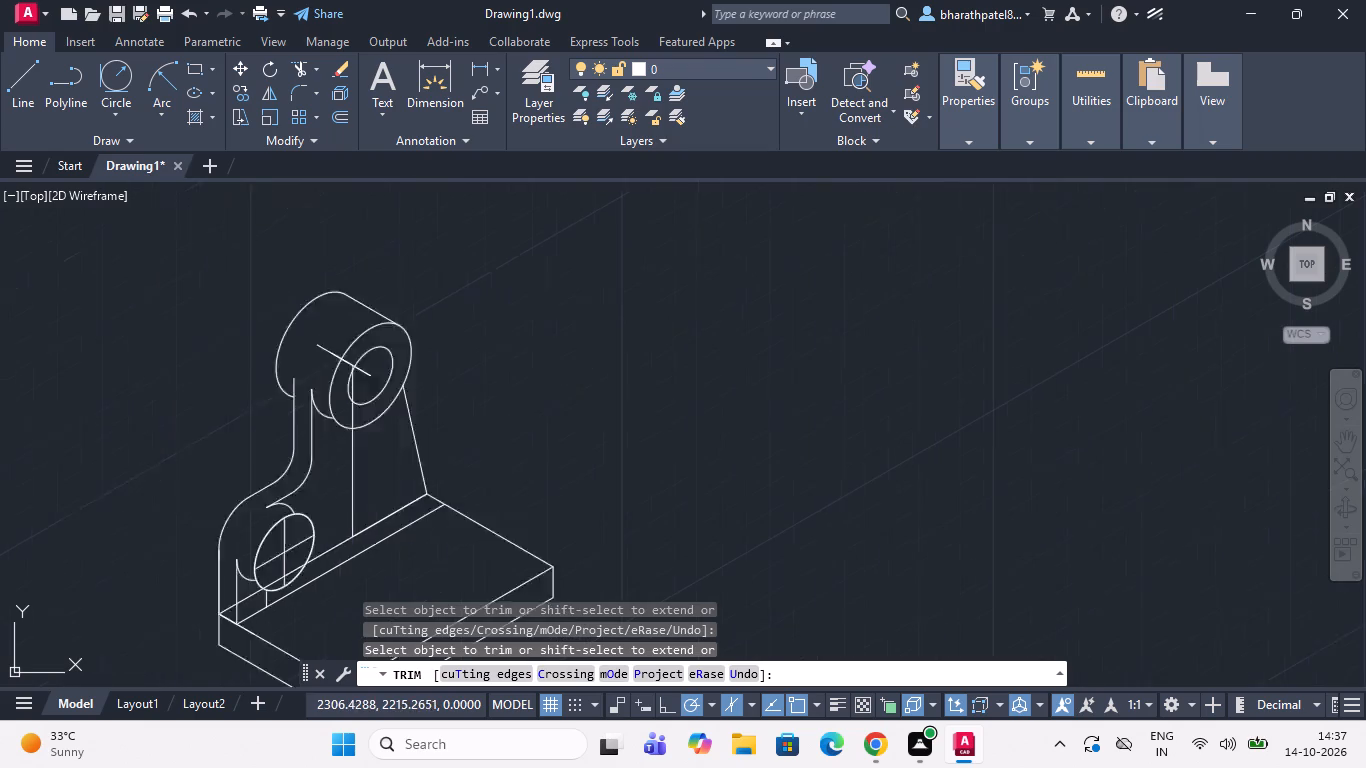
# Trim the remaining short vertical line between the front lower circle and the upright's front base line.
pyautogui.scroll(-1, 493, 470)
pyautogui.scroll(3, 417, 556)
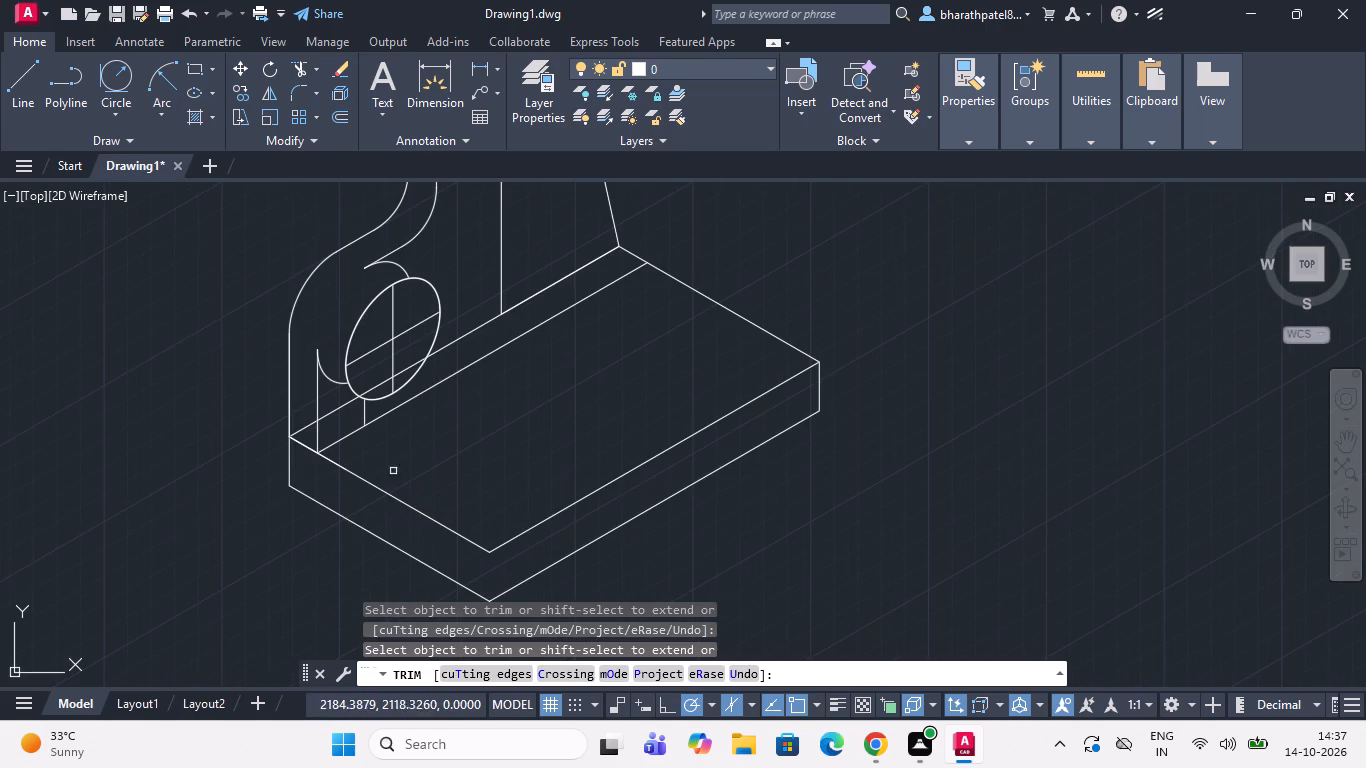
pyautogui.scroll(-2, 394, 454)
pyautogui.scroll(3, 382, 419)
pyautogui.scroll(4, 376, 521)
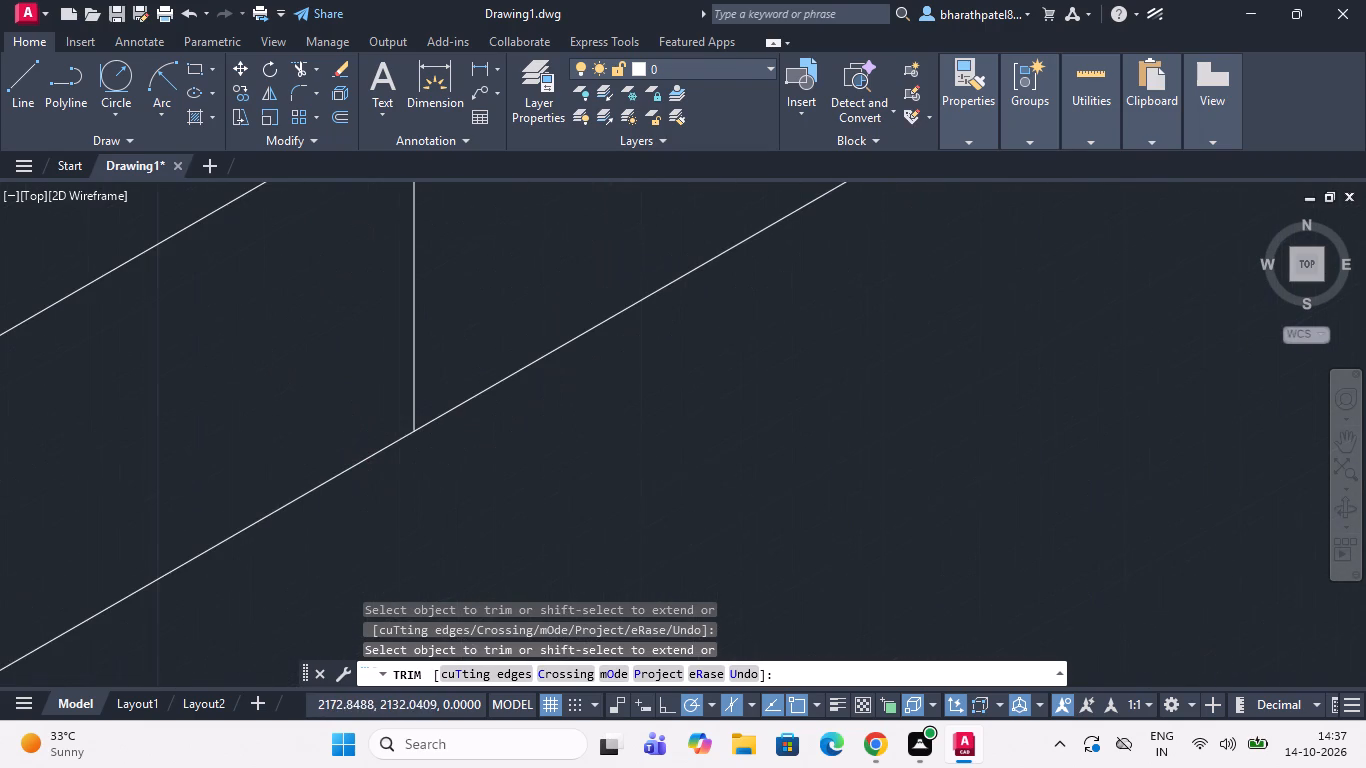
pyautogui.click(477, 320)
pyautogui.click(329, 373)
# Trim away the slab's rear top edge hidden behind the upright and lower boss, along its full length.
pyautogui.scroll(-4, 329, 374)
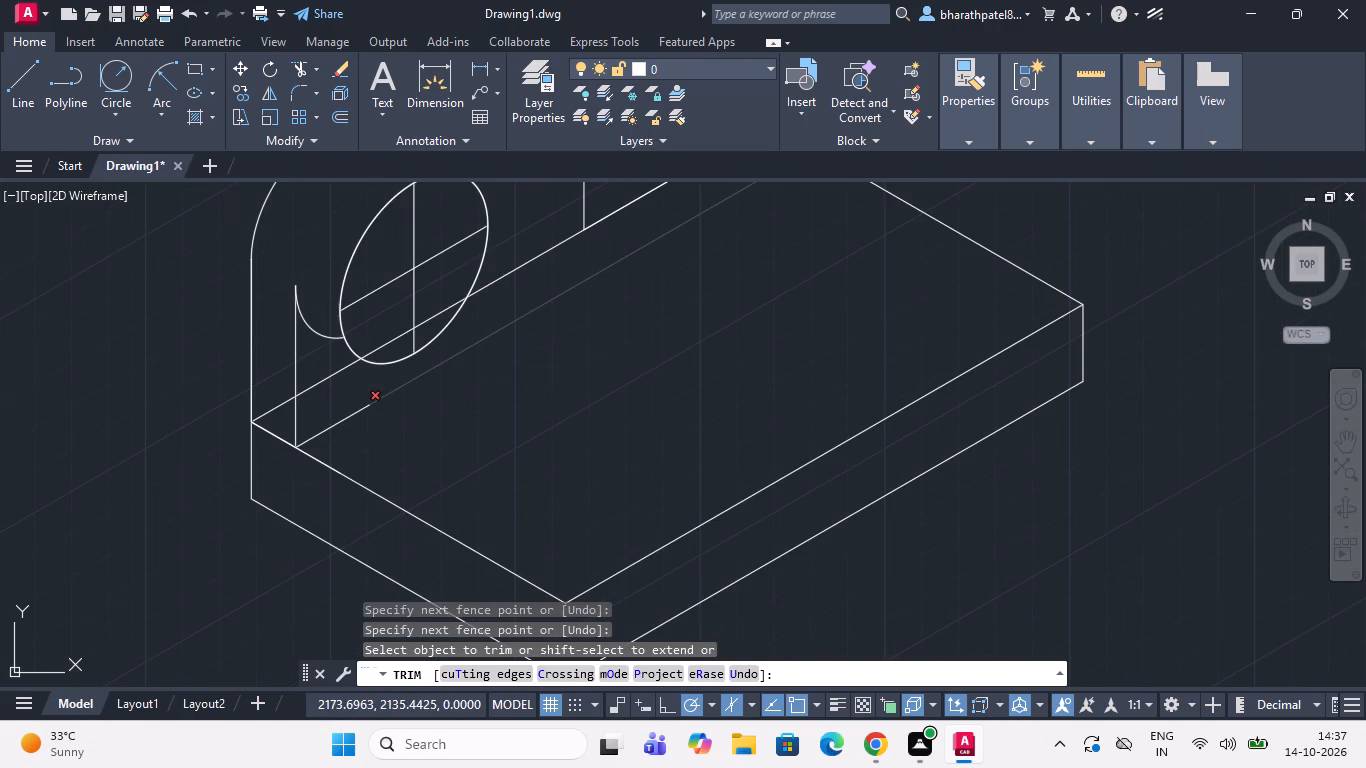
pyautogui.scroll(-2, 391, 445)
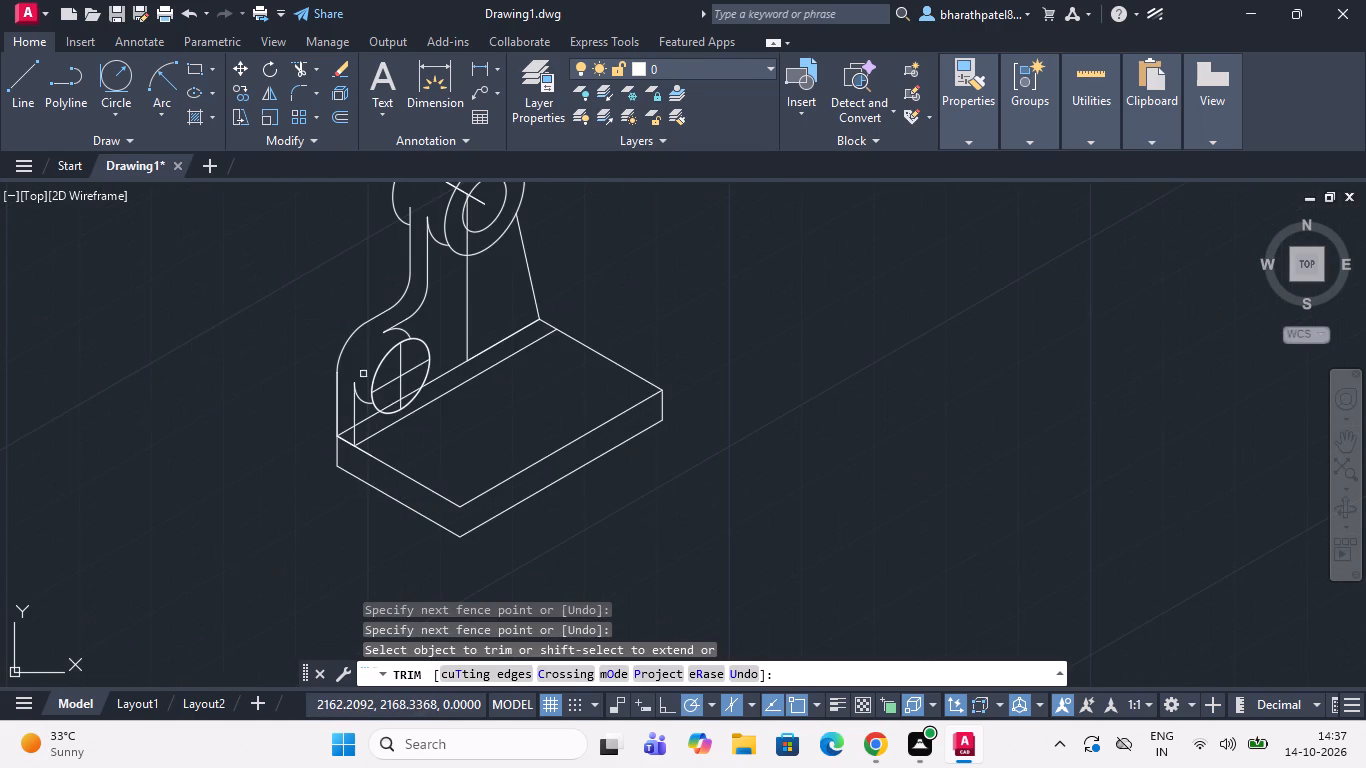
pyautogui.scroll(3, 378, 375)
pyautogui.click(254, 586)
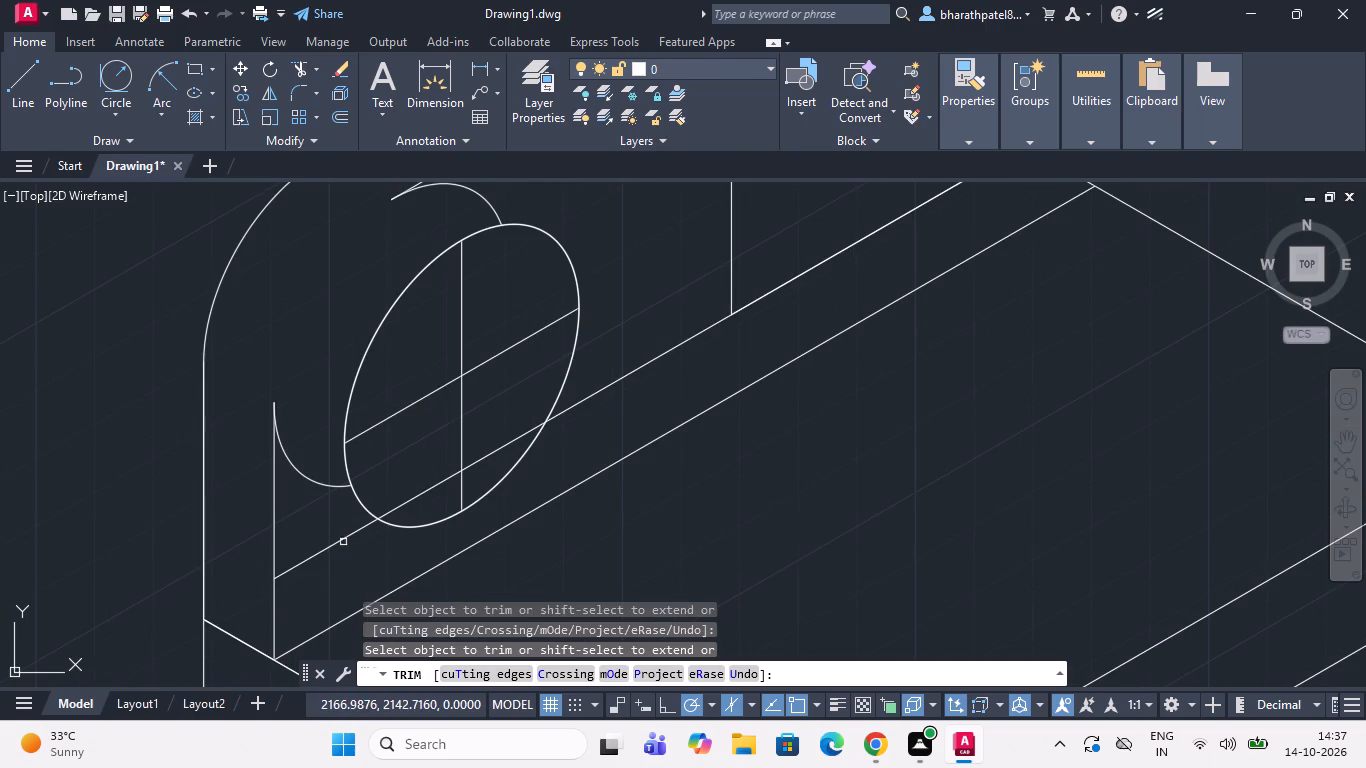
pyautogui.click(338, 541)
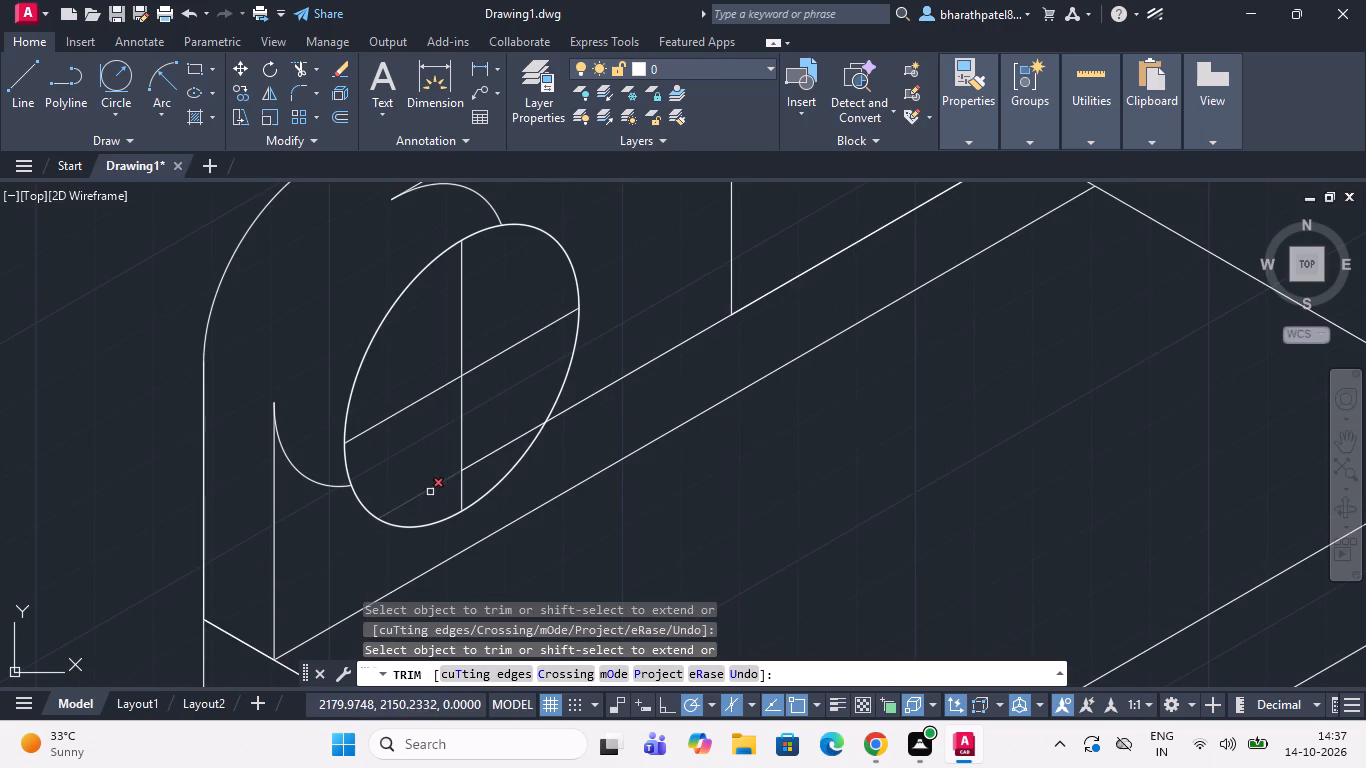
pyautogui.click(430, 488)
pyautogui.click(520, 439)
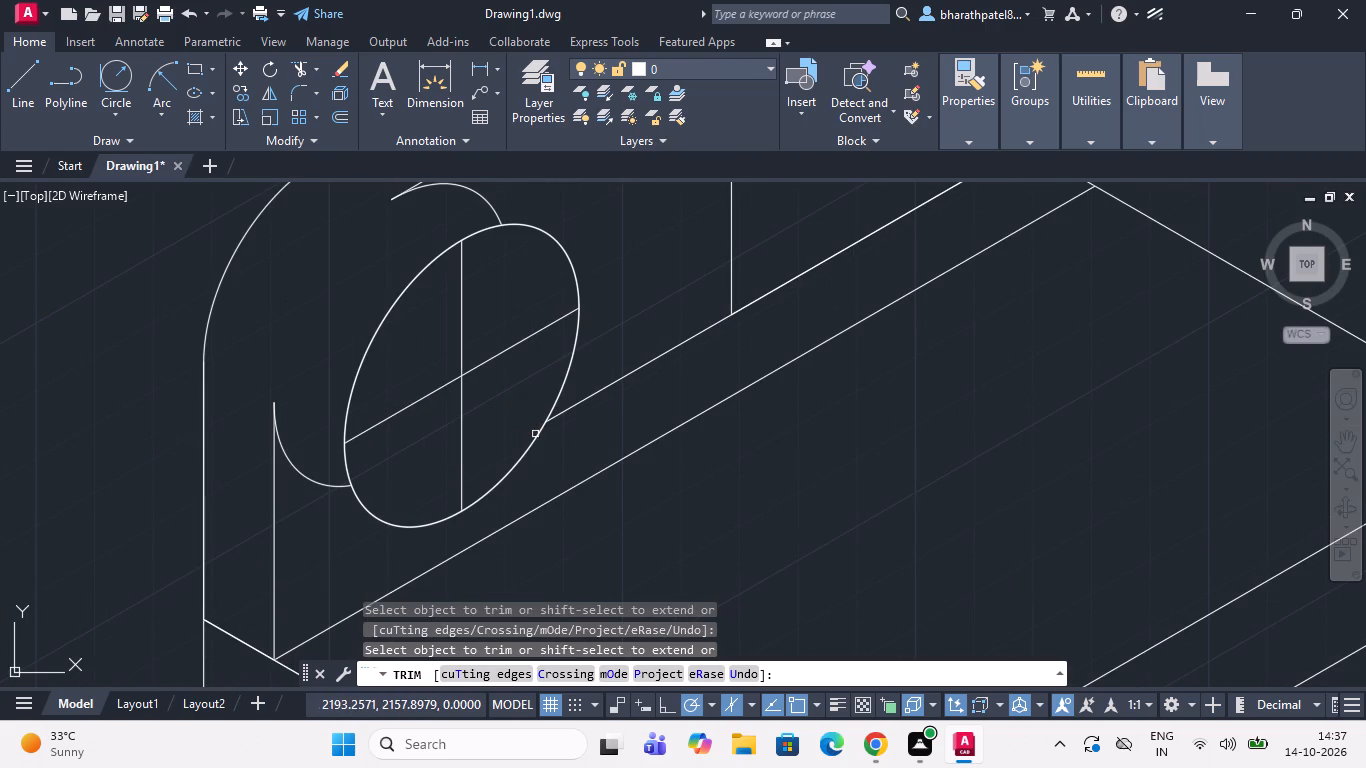
pyautogui.scroll(-2, 593, 426)
pyautogui.scroll(1, 597, 389)
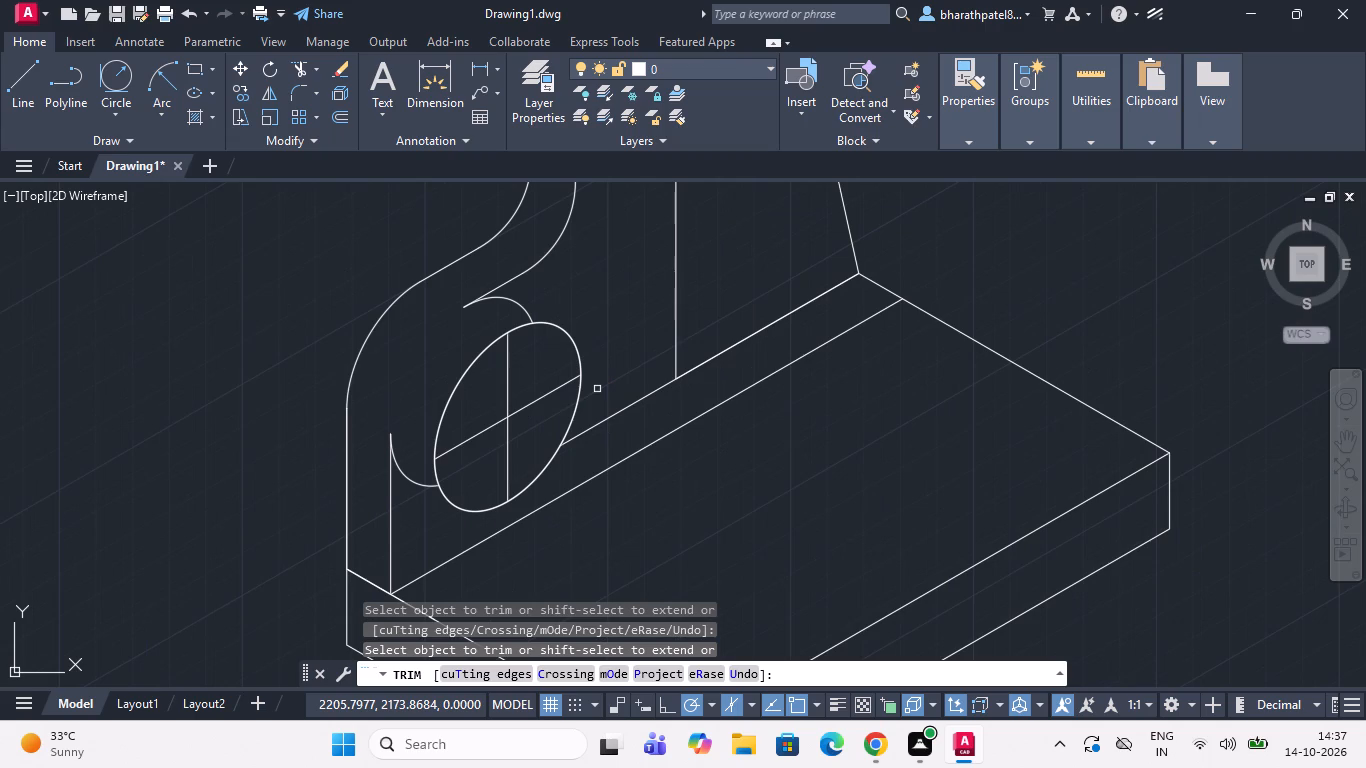
pyautogui.click(597, 389)
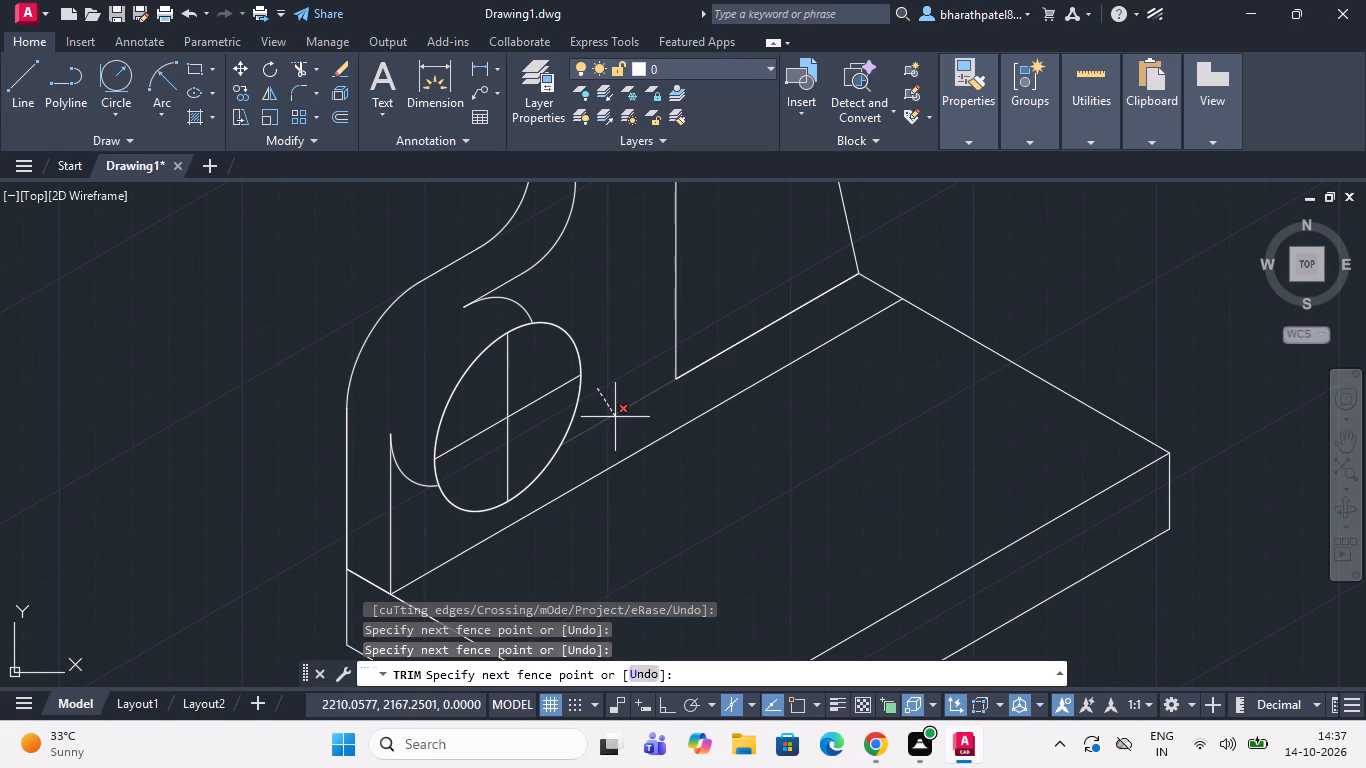
pyautogui.click(615, 417)
pyautogui.click(760, 268)
pyautogui.click(762, 341)
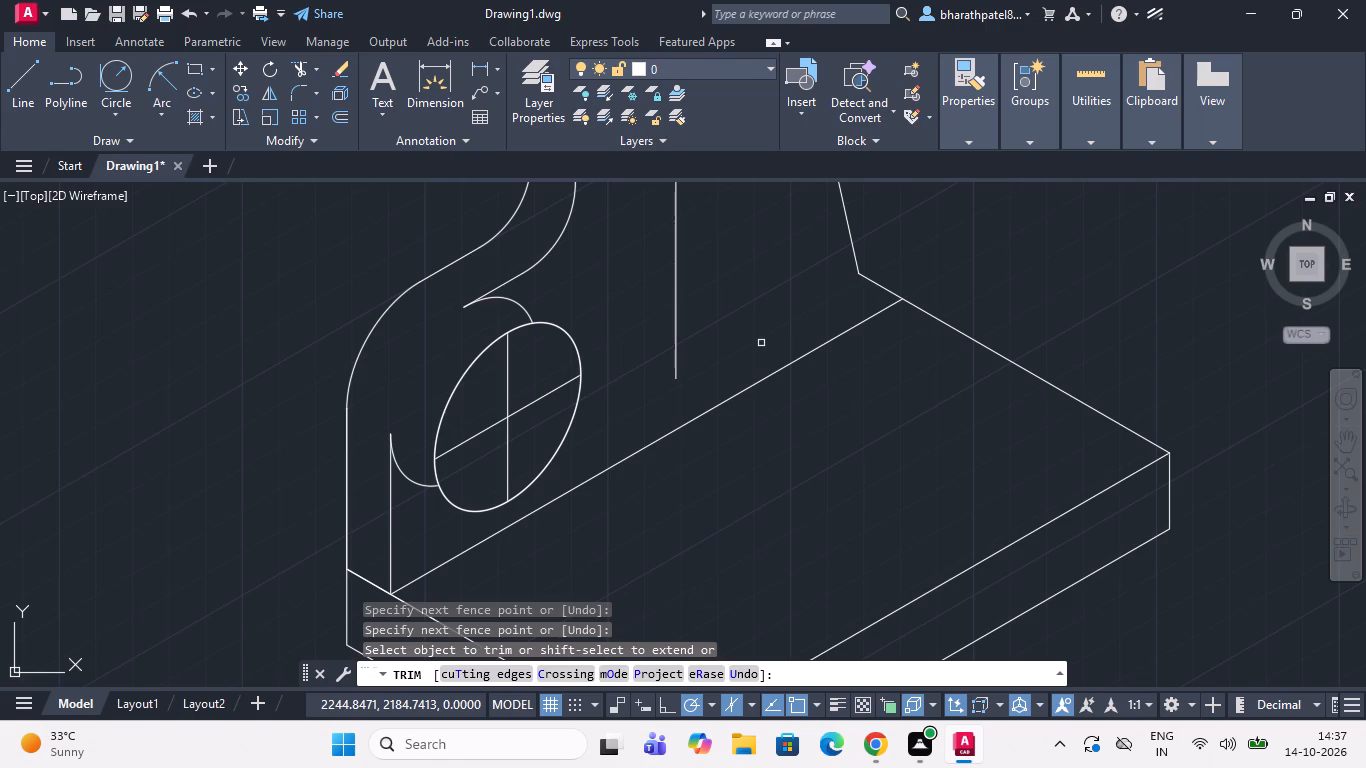
# Draw a line from the far end of the upright's front base line to the top of the slanted edge on the upper boss's front circle.
pyautogui.scroll(-2, 761, 343)
pyautogui.scroll(1, 761, 343)
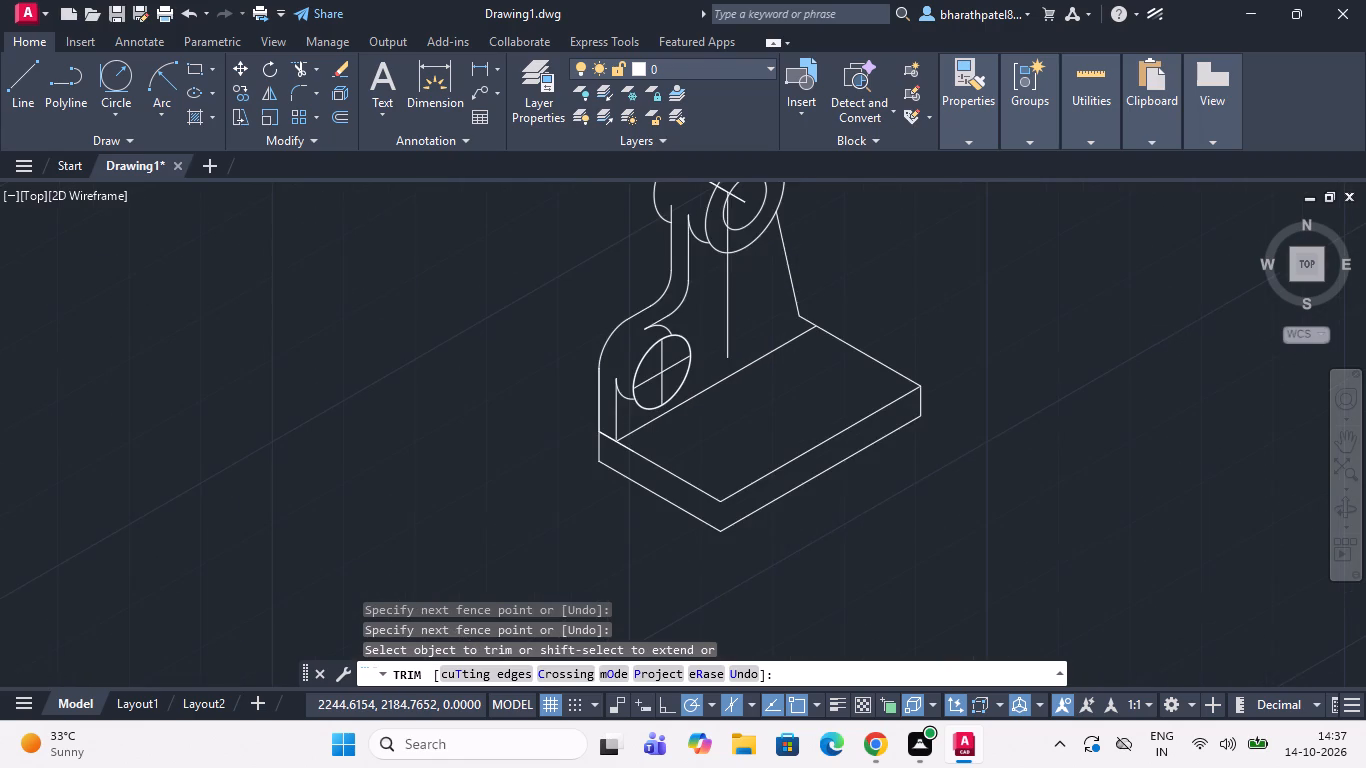
pyautogui.scroll(-2, 761, 343)
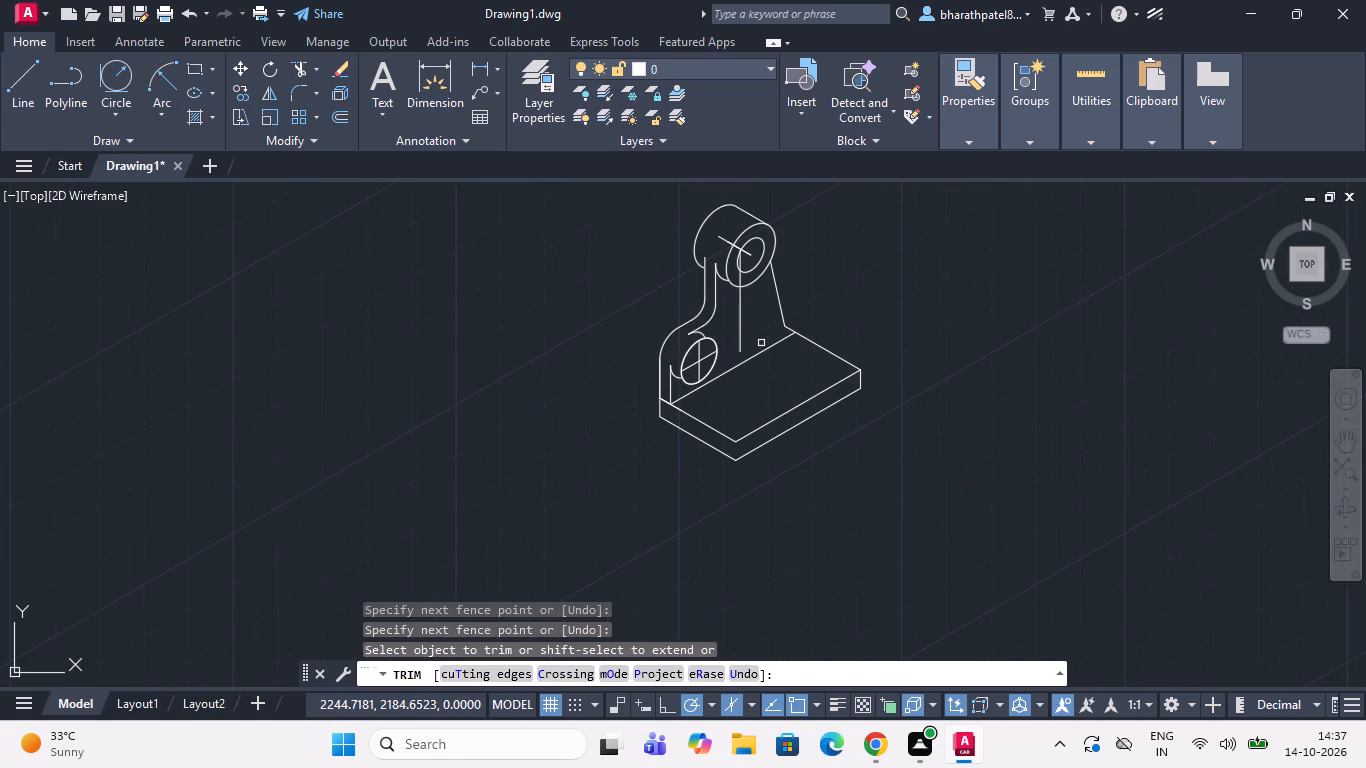
pyautogui.click(17, 82)
pyautogui.scroll(-2, 751, 375)
pyautogui.scroll(4, 792, 315)
pyautogui.scroll(-1, 792, 314)
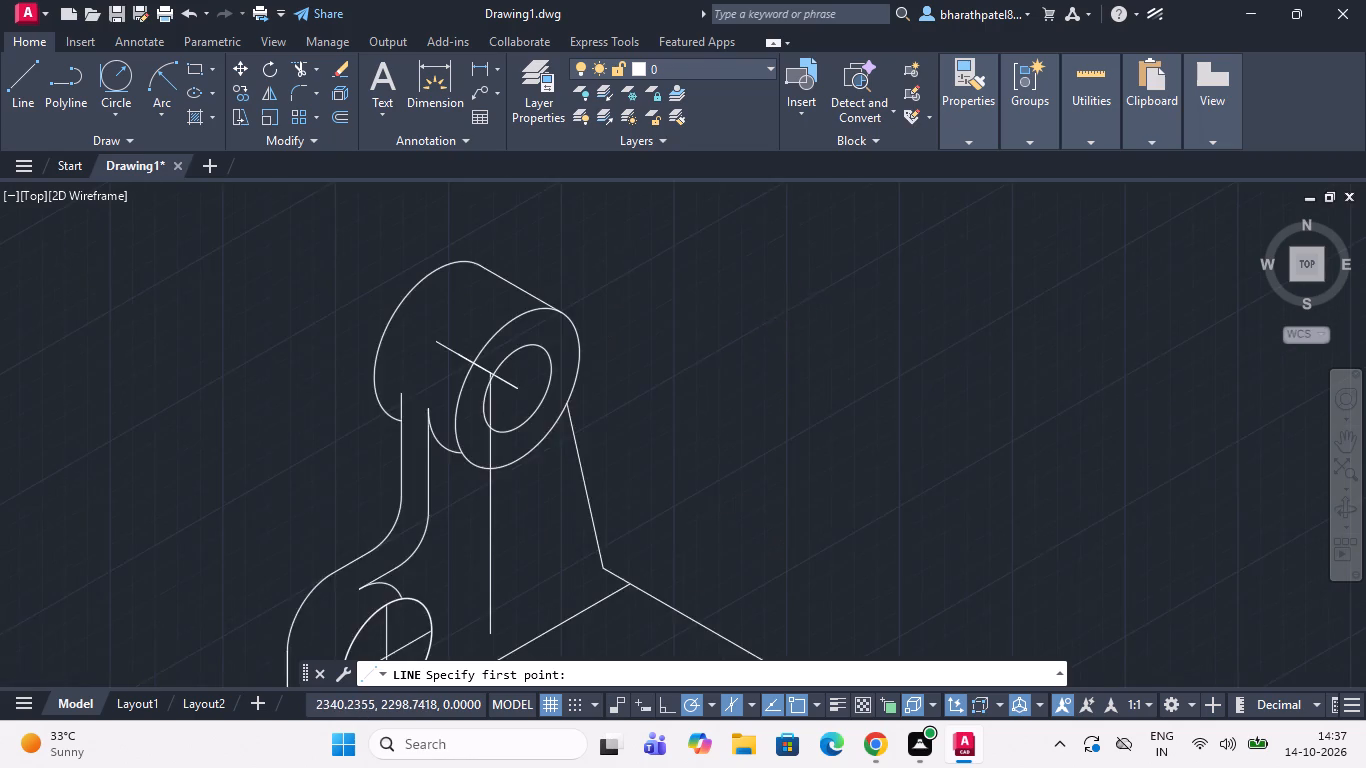
pyautogui.click(695, 481)
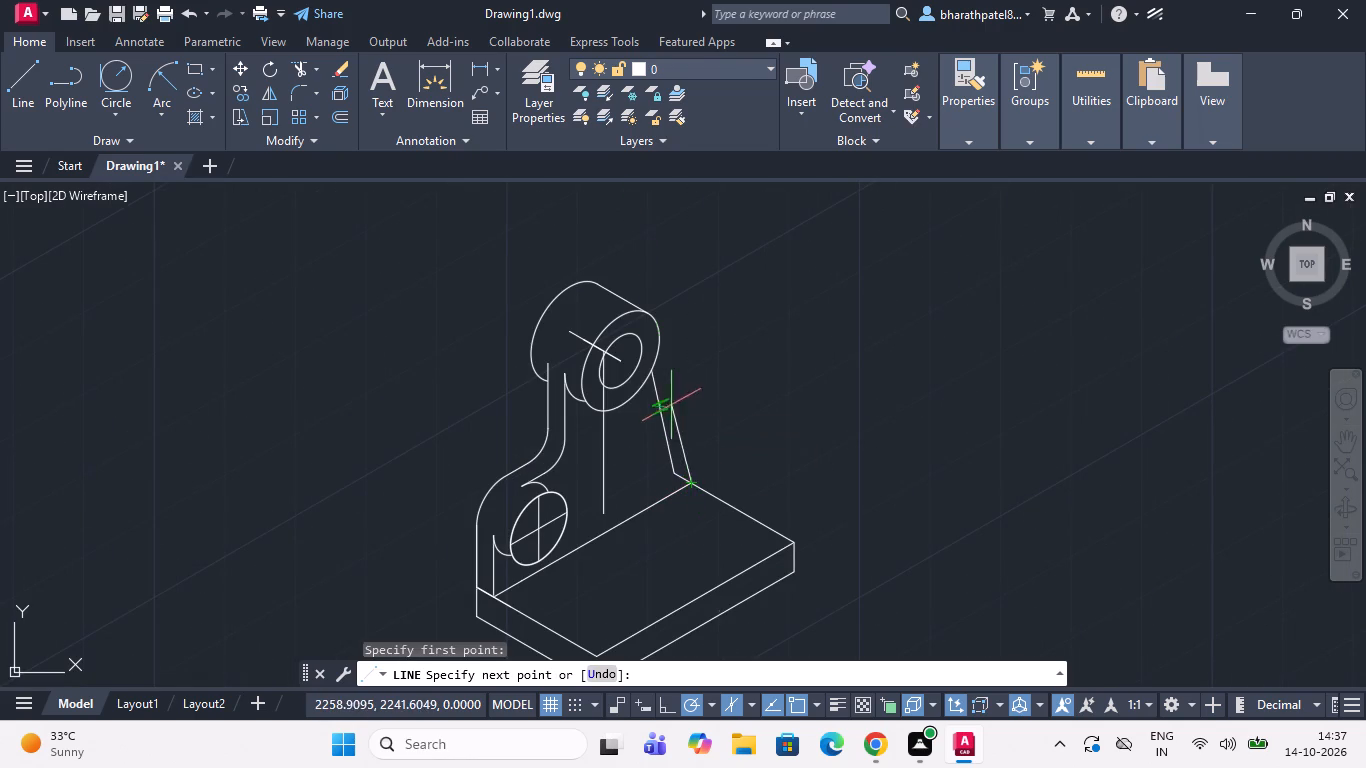
pyautogui.scroll(3, 651, 399)
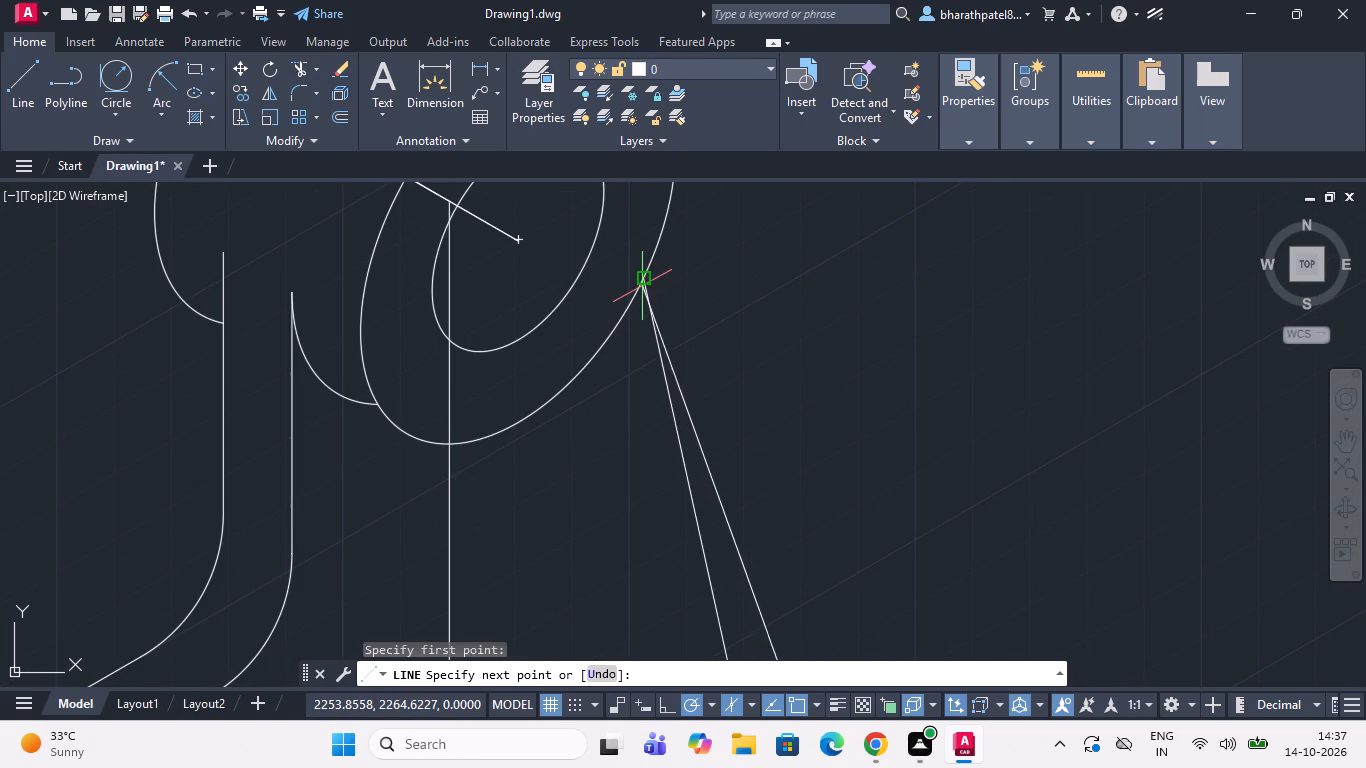
pyautogui.scroll(4, 642, 286)
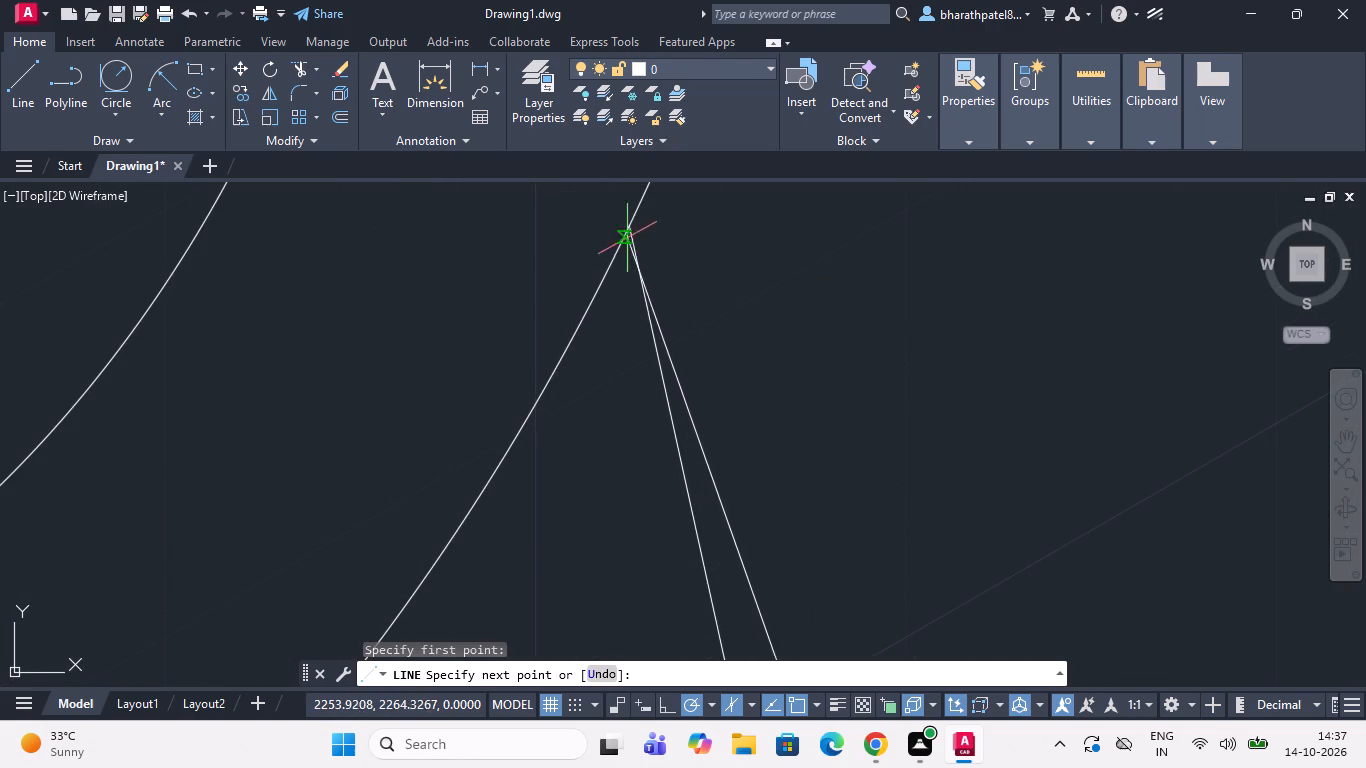
pyautogui.click(623, 227)
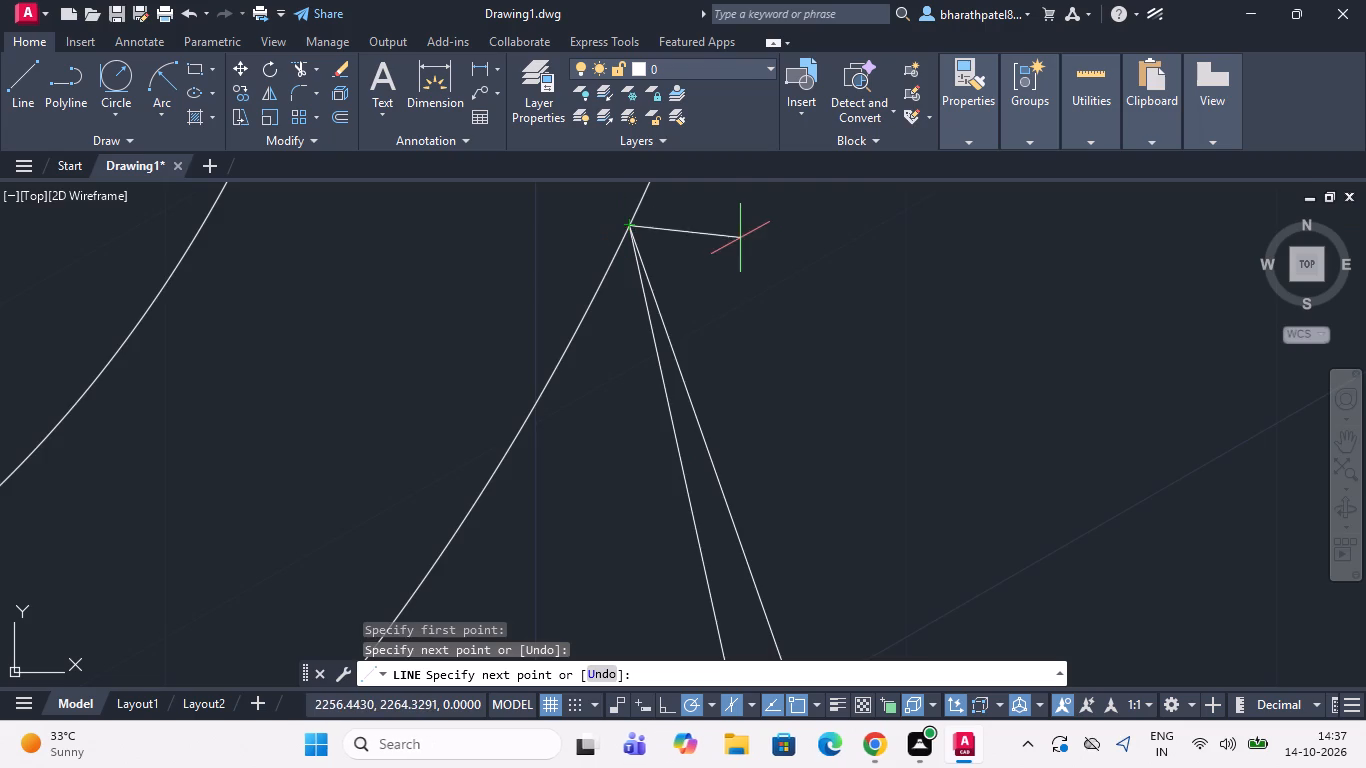
pyautogui.scroll(-6, 740, 238)
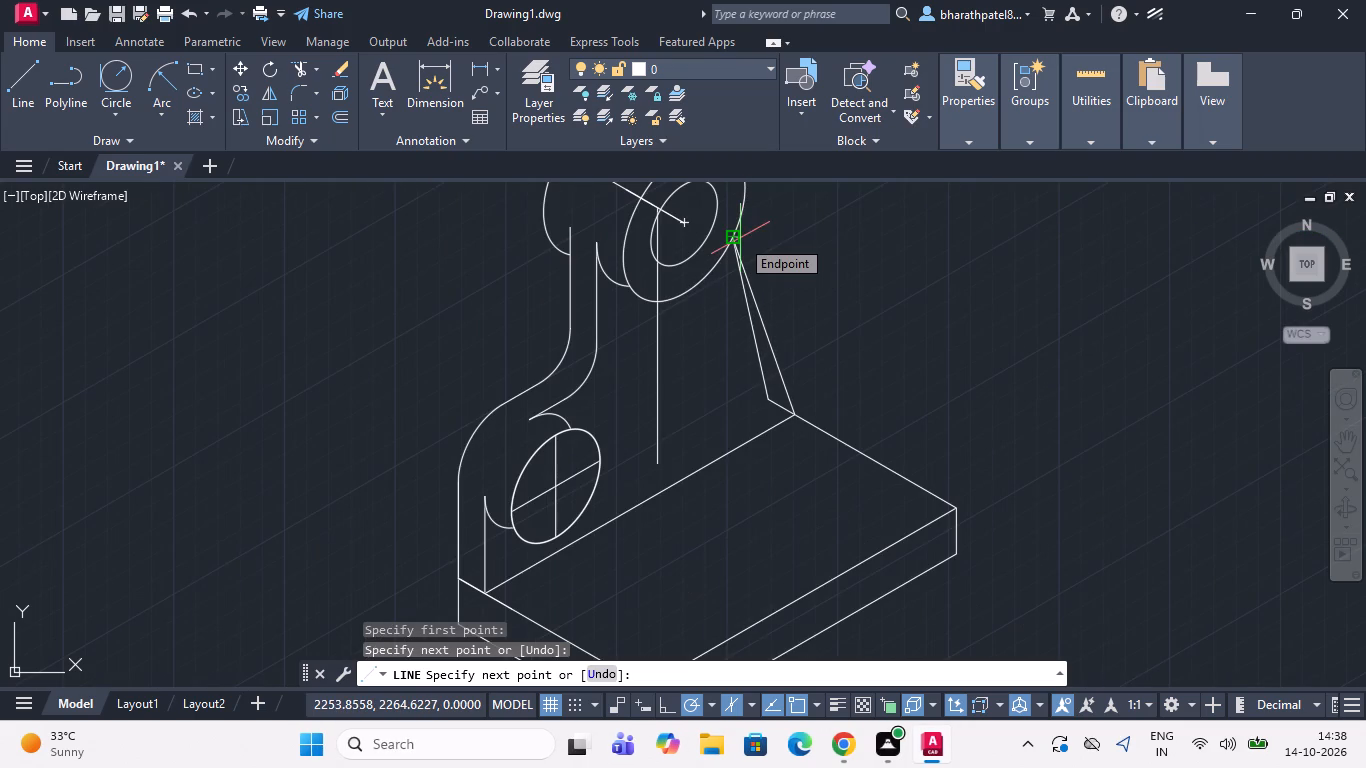
pyautogui.press('Escape')
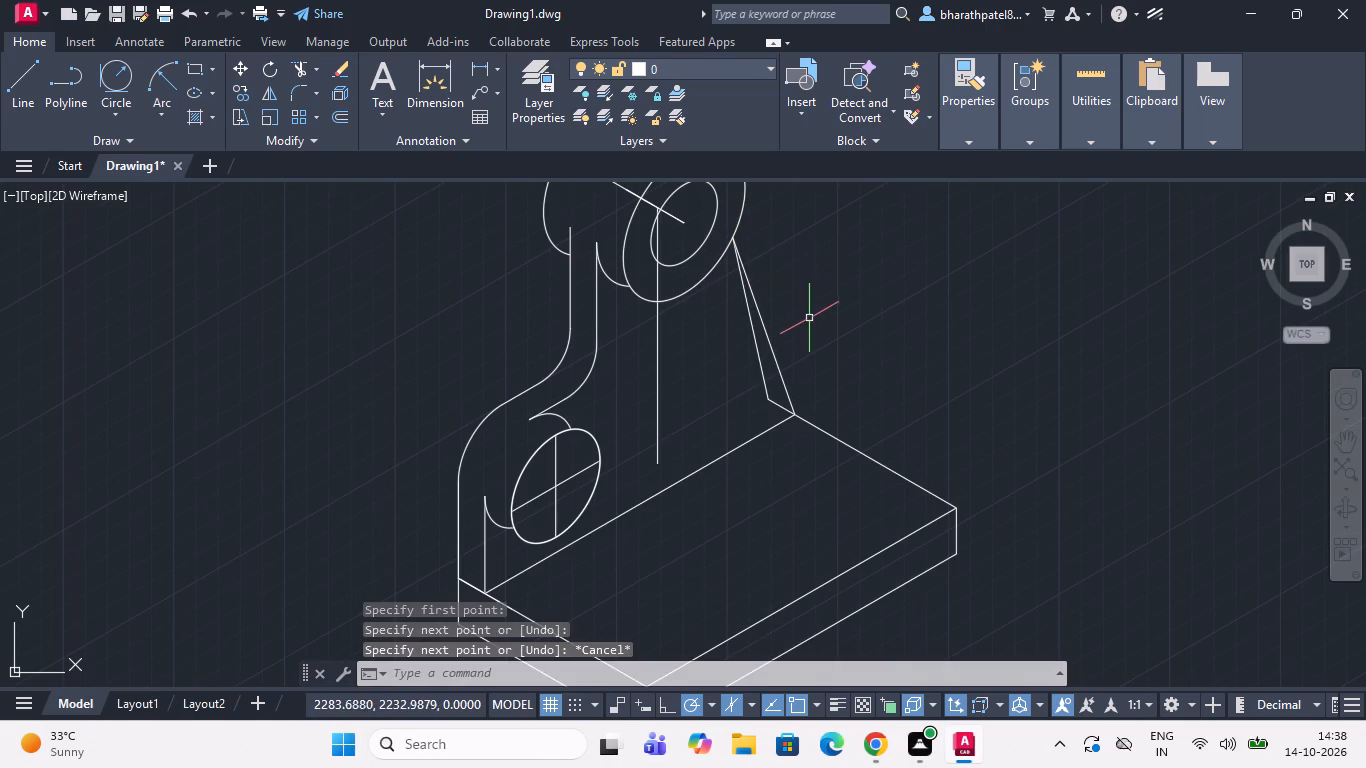
# Draw a line about 43 long from the upper boss's front circle centre along the 30° isometric axis, crossing the outer circle.
pyautogui.click(35, 83)
pyautogui.scroll(-2, 596, 375)
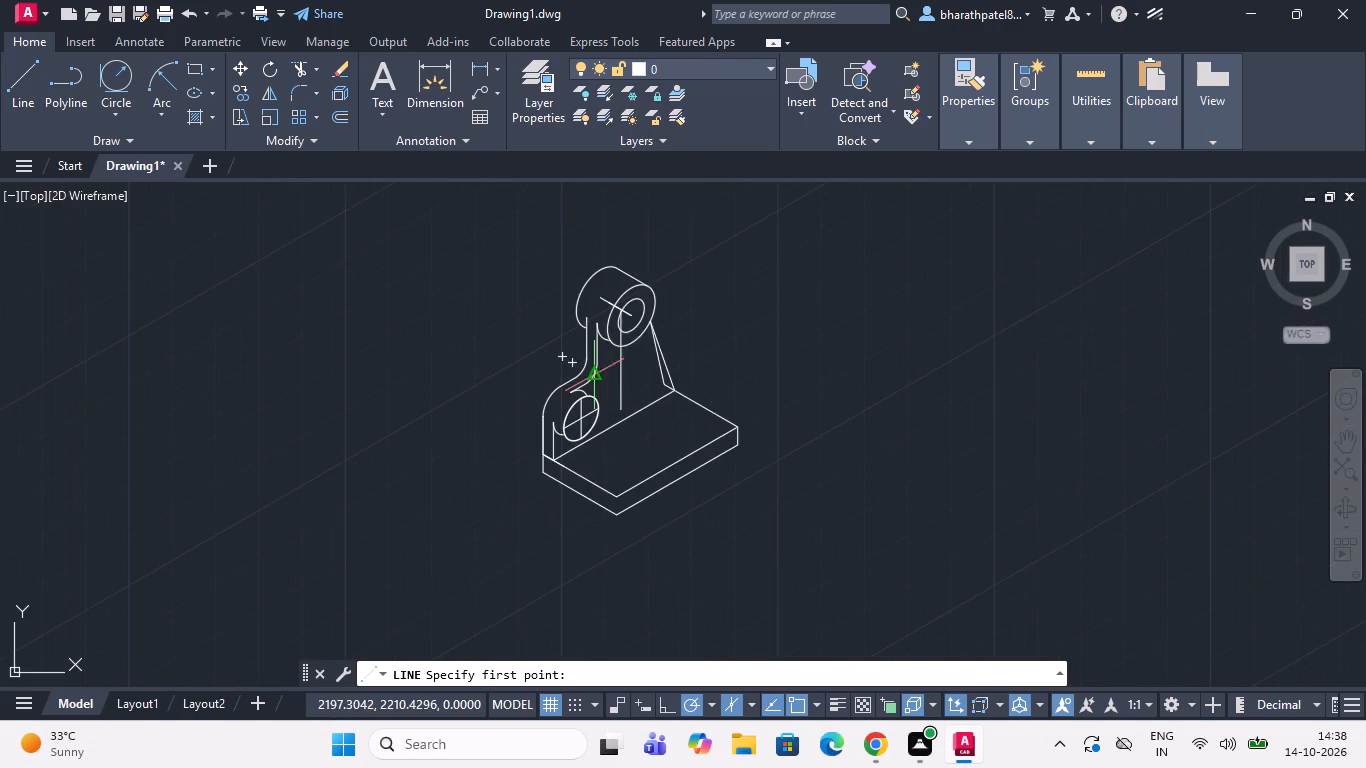
pyautogui.scroll(4, 646, 297)
pyautogui.click(537, 413)
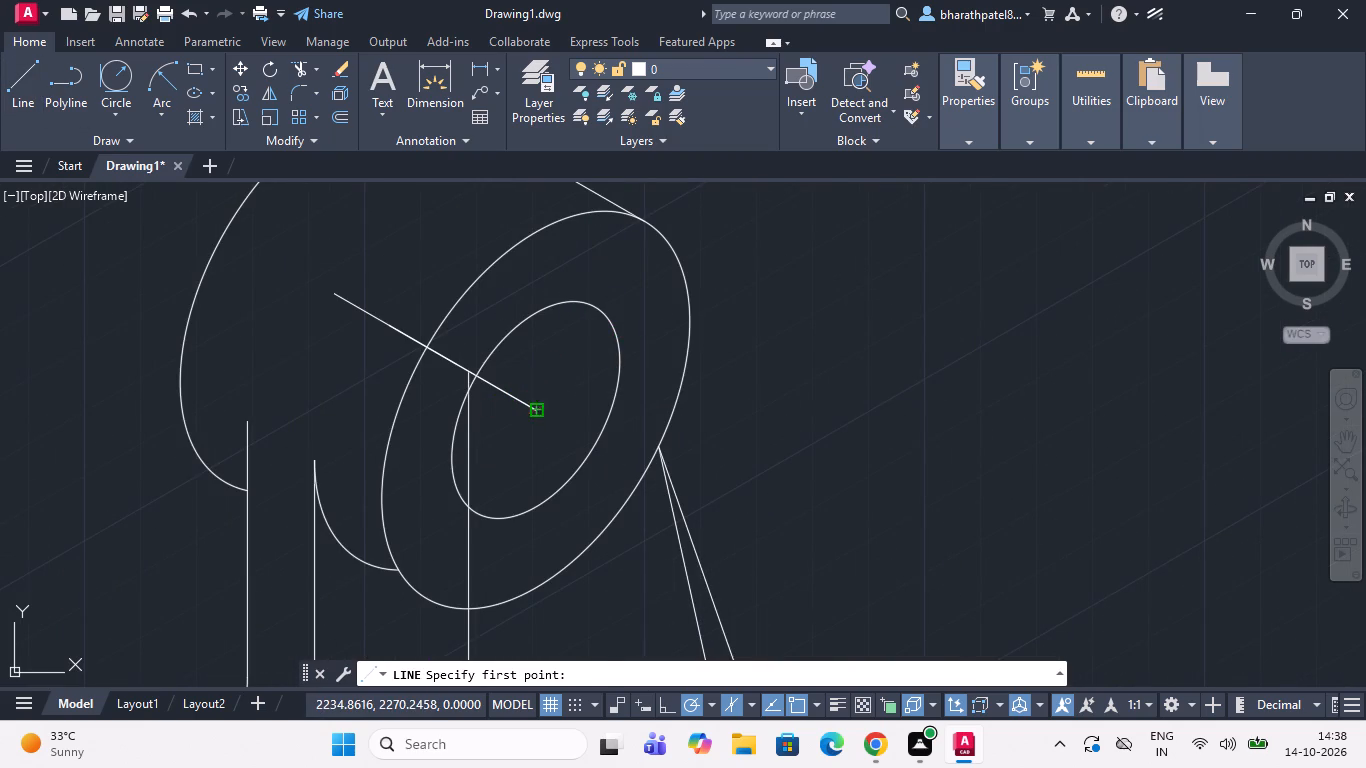
pyautogui.click(781, 276)
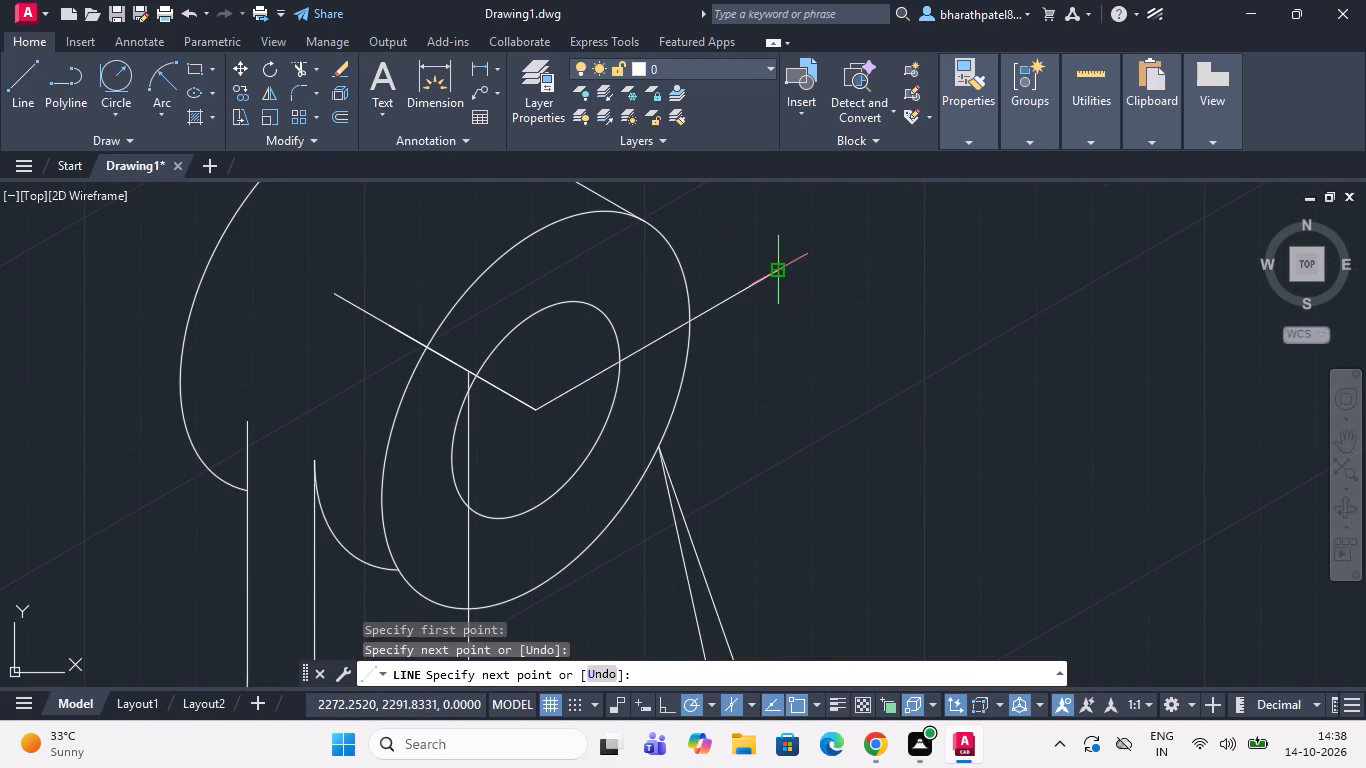
pyautogui.press('Escape')
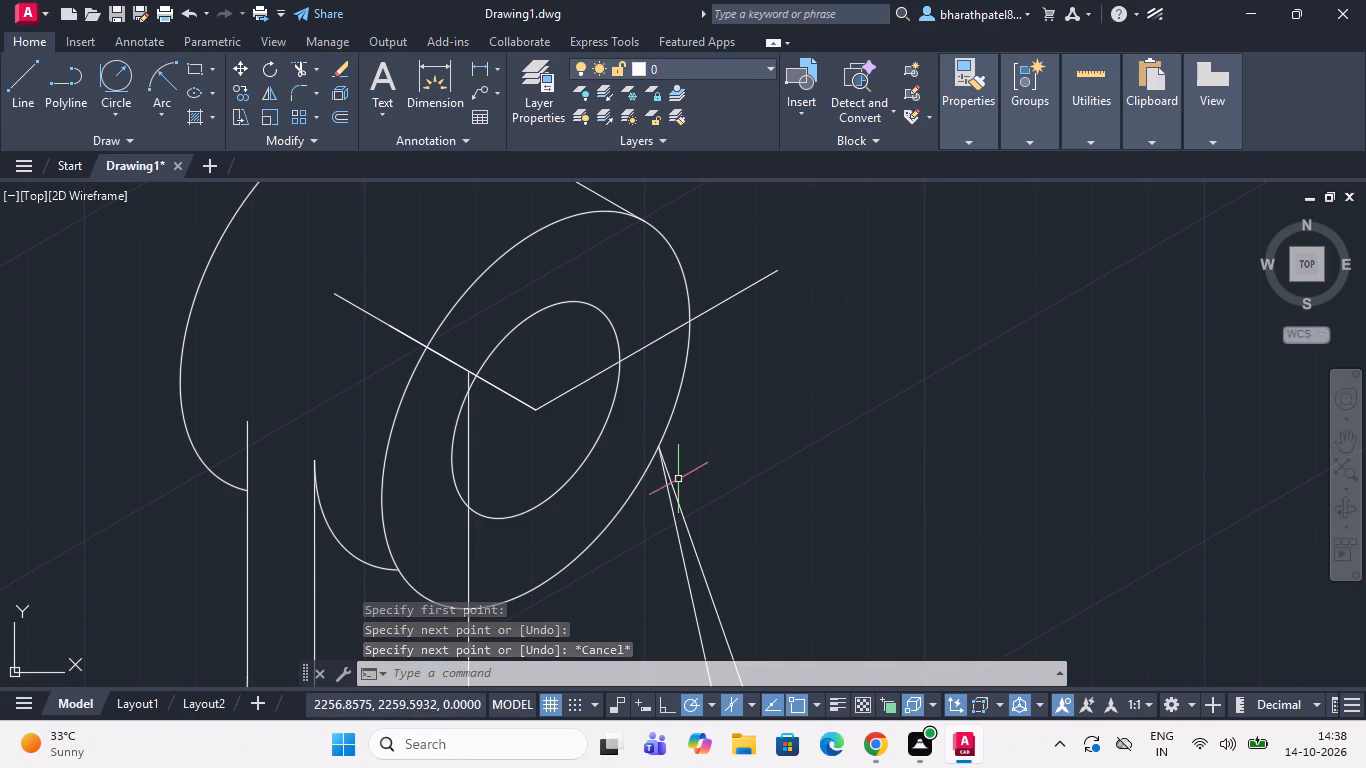
# Draw a line about 77 long from the slanted edge's lower end, following that edge and ending inside the upper boss's front circle.
pyautogui.click(15, 66)
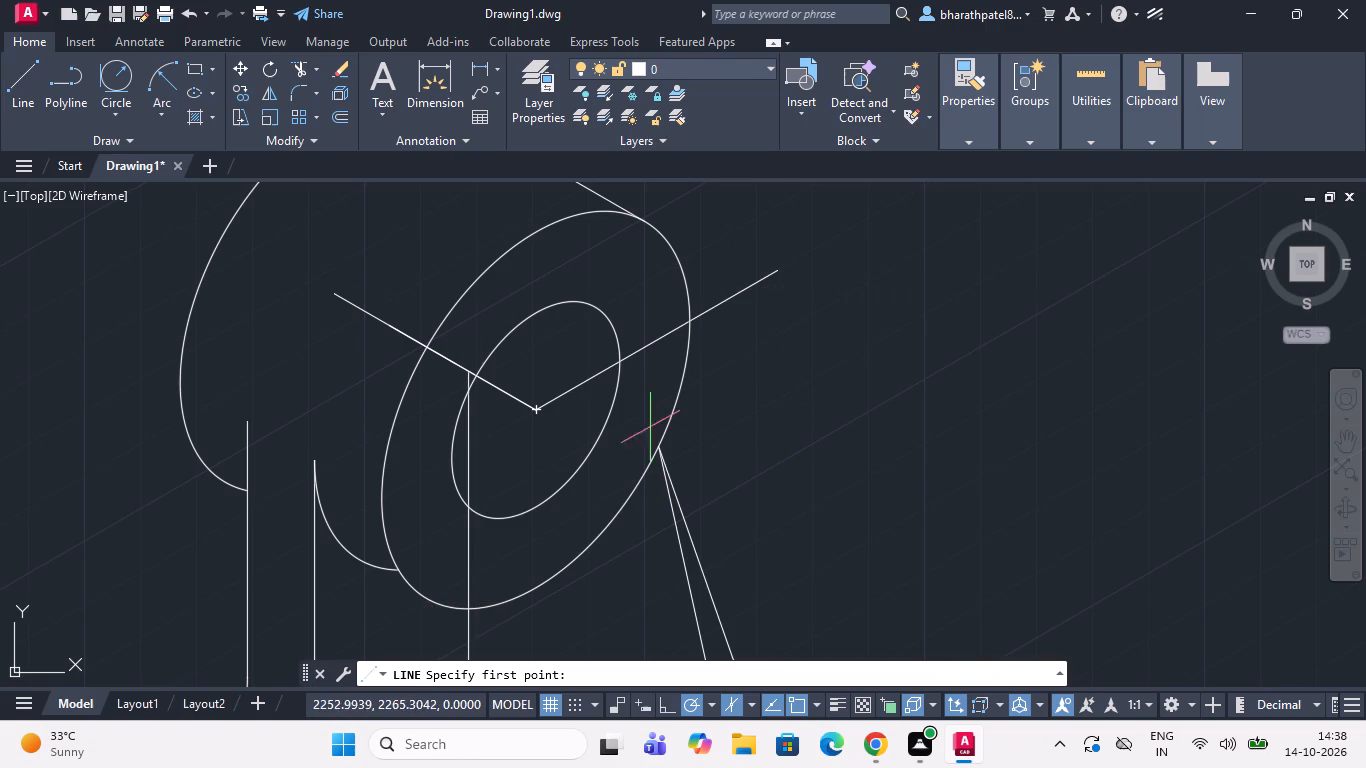
pyautogui.scroll(-2, 671, 413)
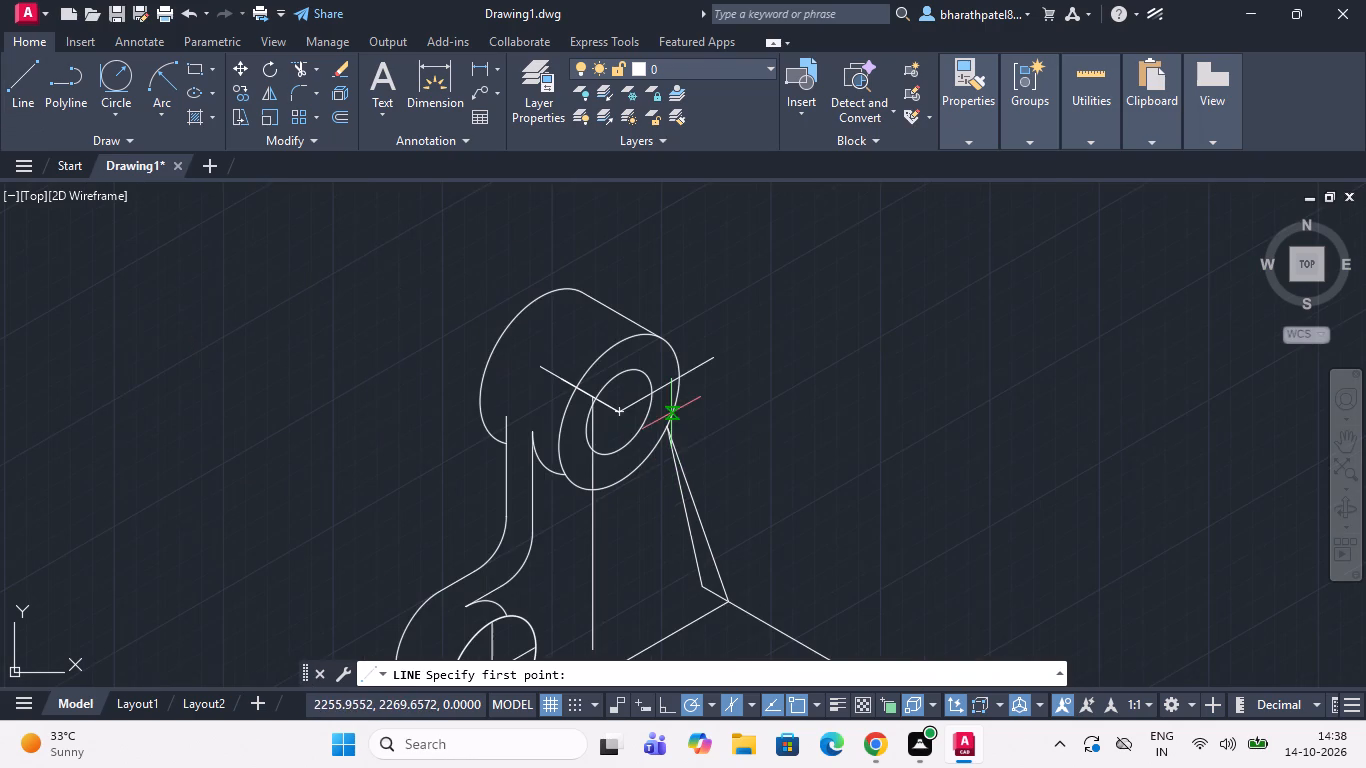
pyautogui.click(705, 583)
pyautogui.scroll(2, 705, 583)
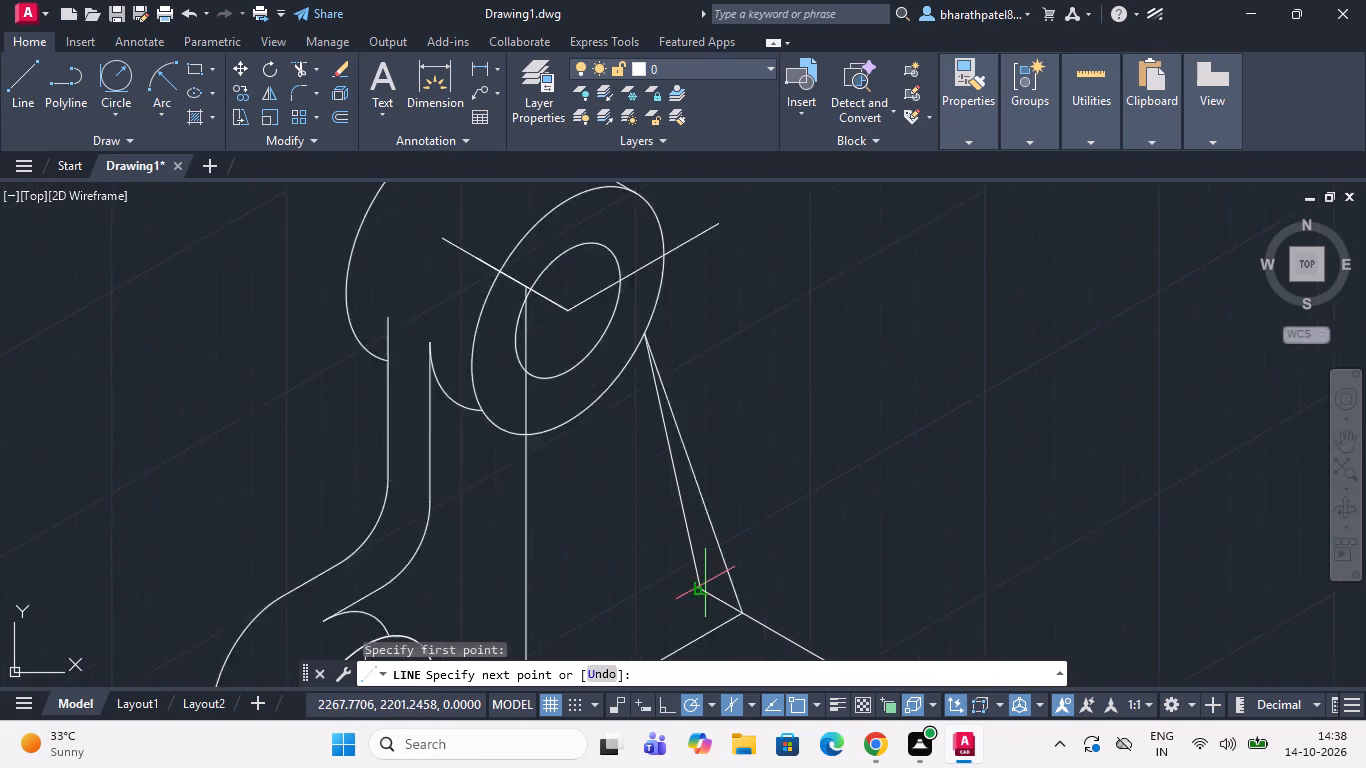
pyautogui.scroll(1, 705, 583)
pyautogui.scroll(-3, 689, 562)
pyautogui.scroll(2, 611, 344)
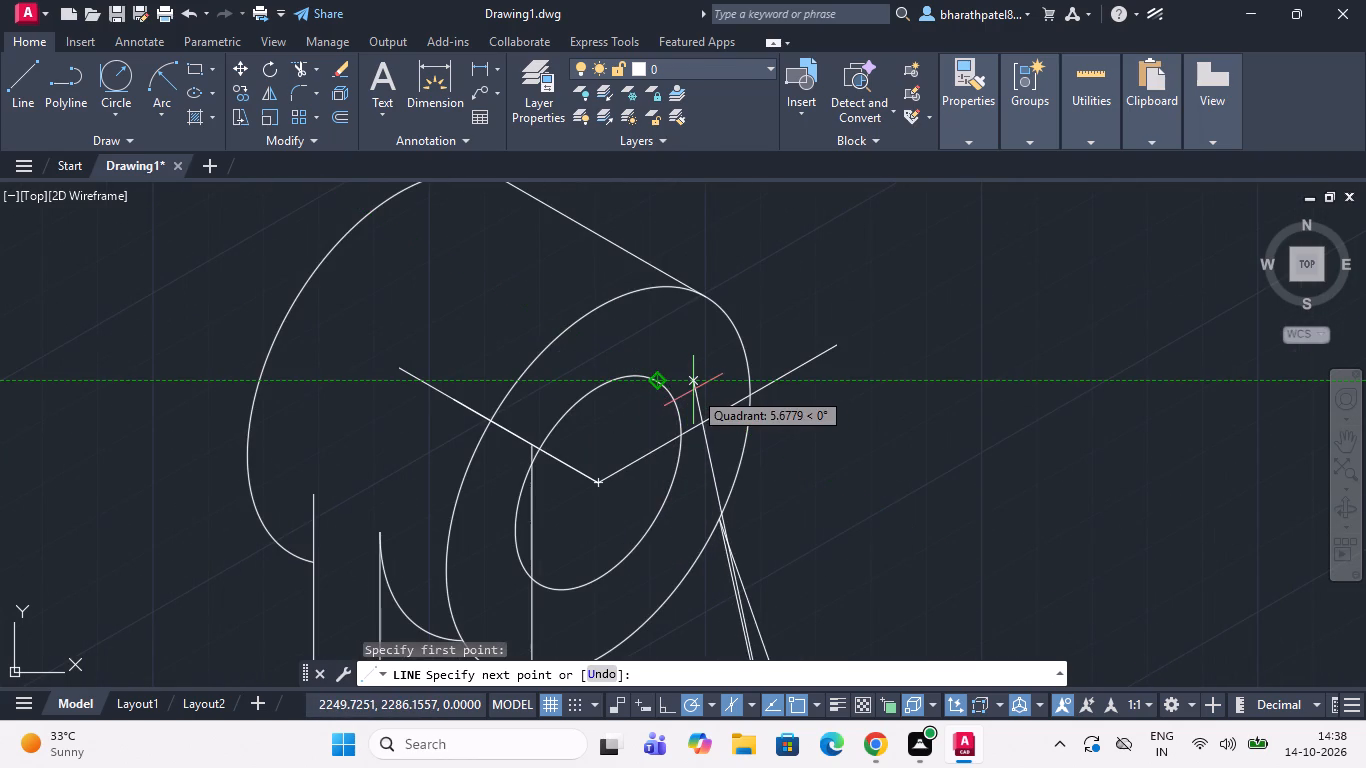
pyautogui.scroll(2, 685, 392)
pyautogui.scroll(-2, 685, 392)
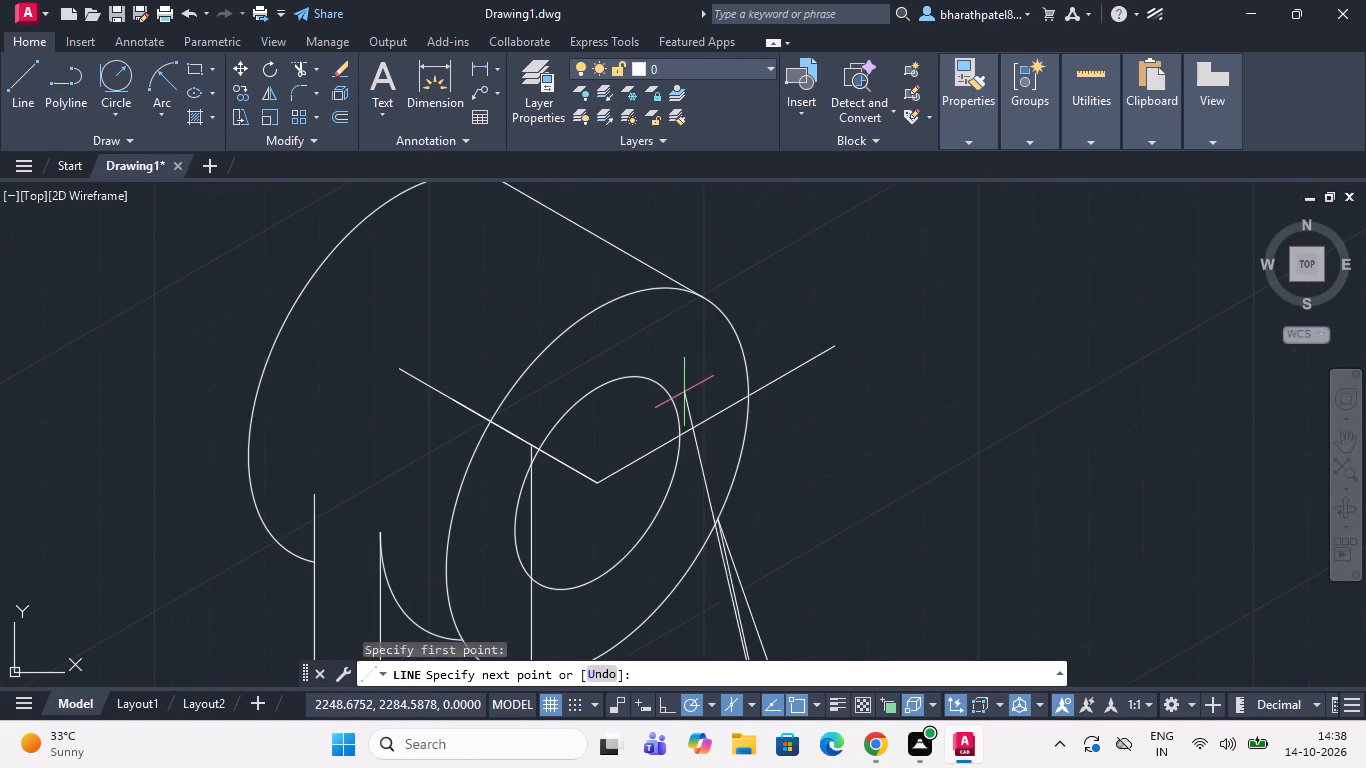
pyautogui.scroll(3, 701, 456)
pyautogui.scroll(-3, 724, 355)
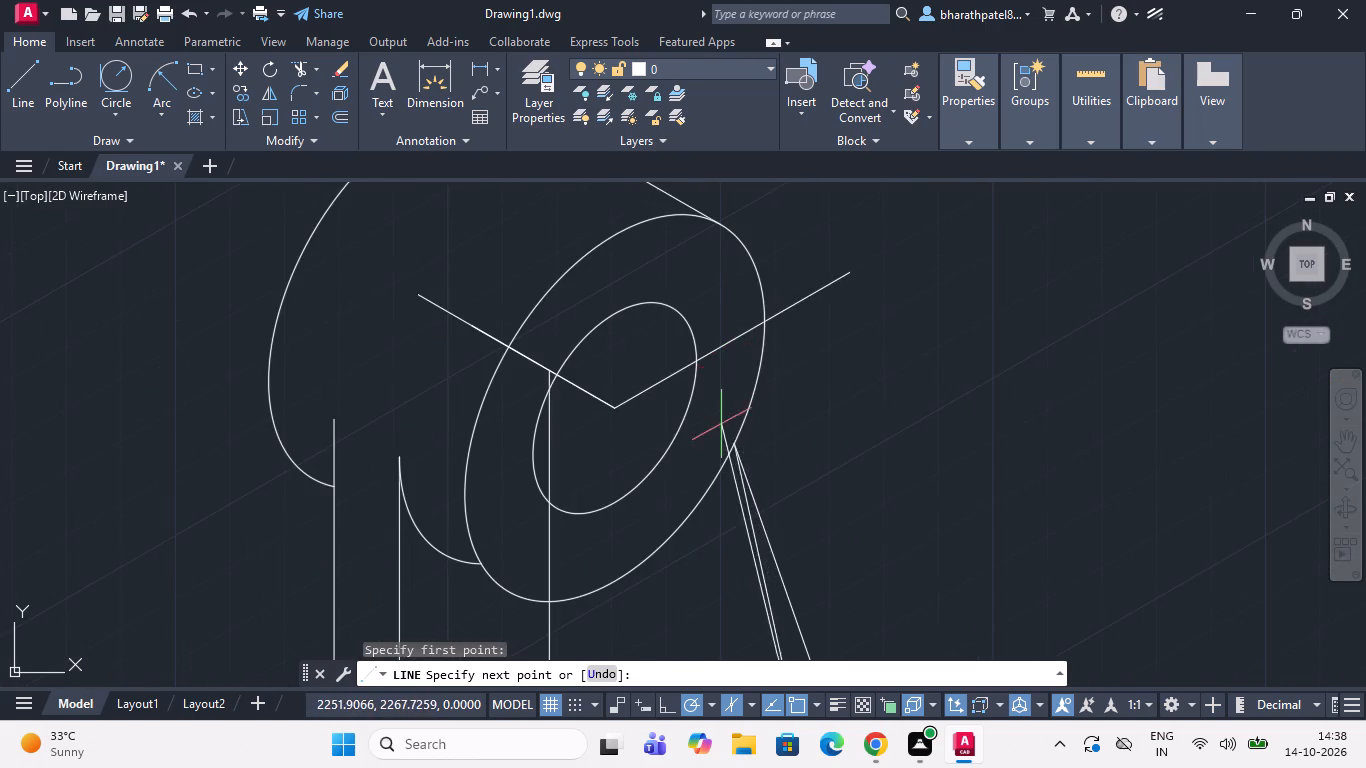
pyautogui.scroll(3, 722, 424)
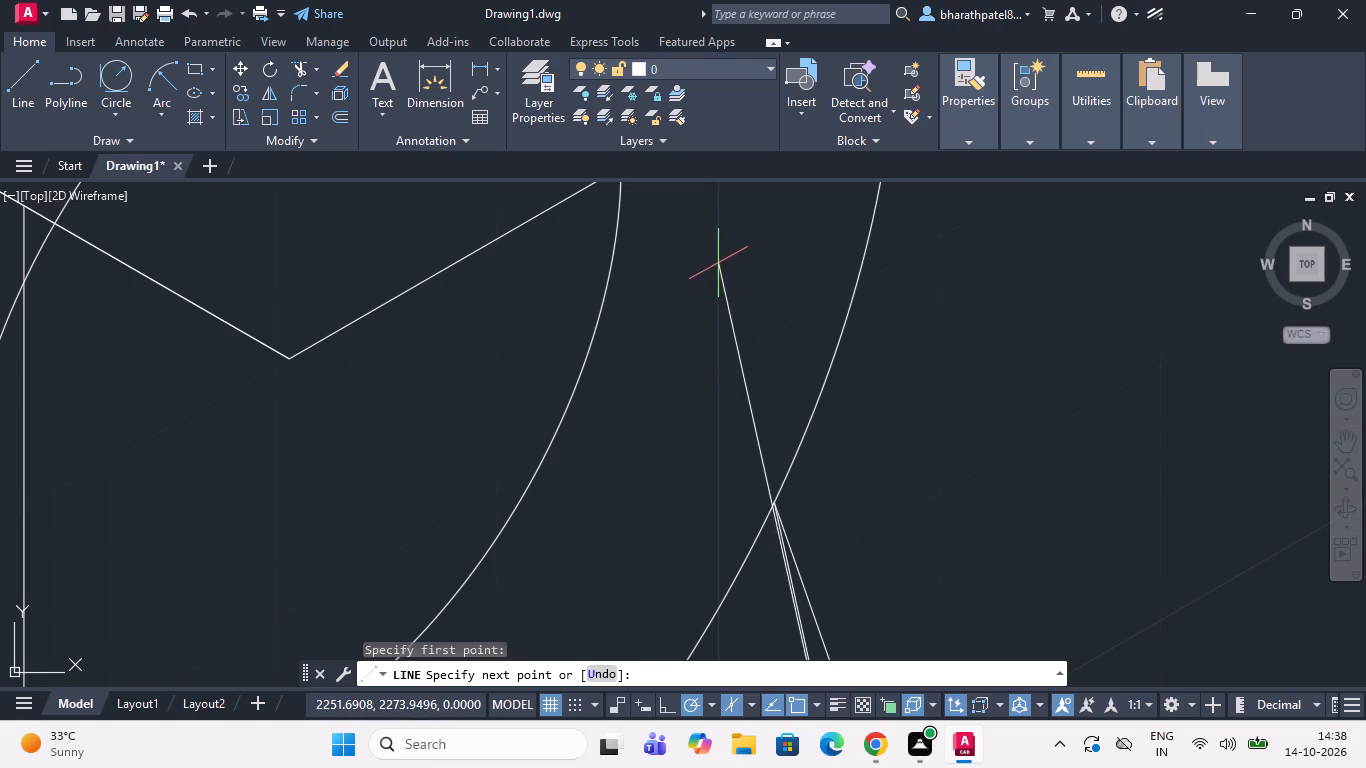
pyautogui.click(706, 195)
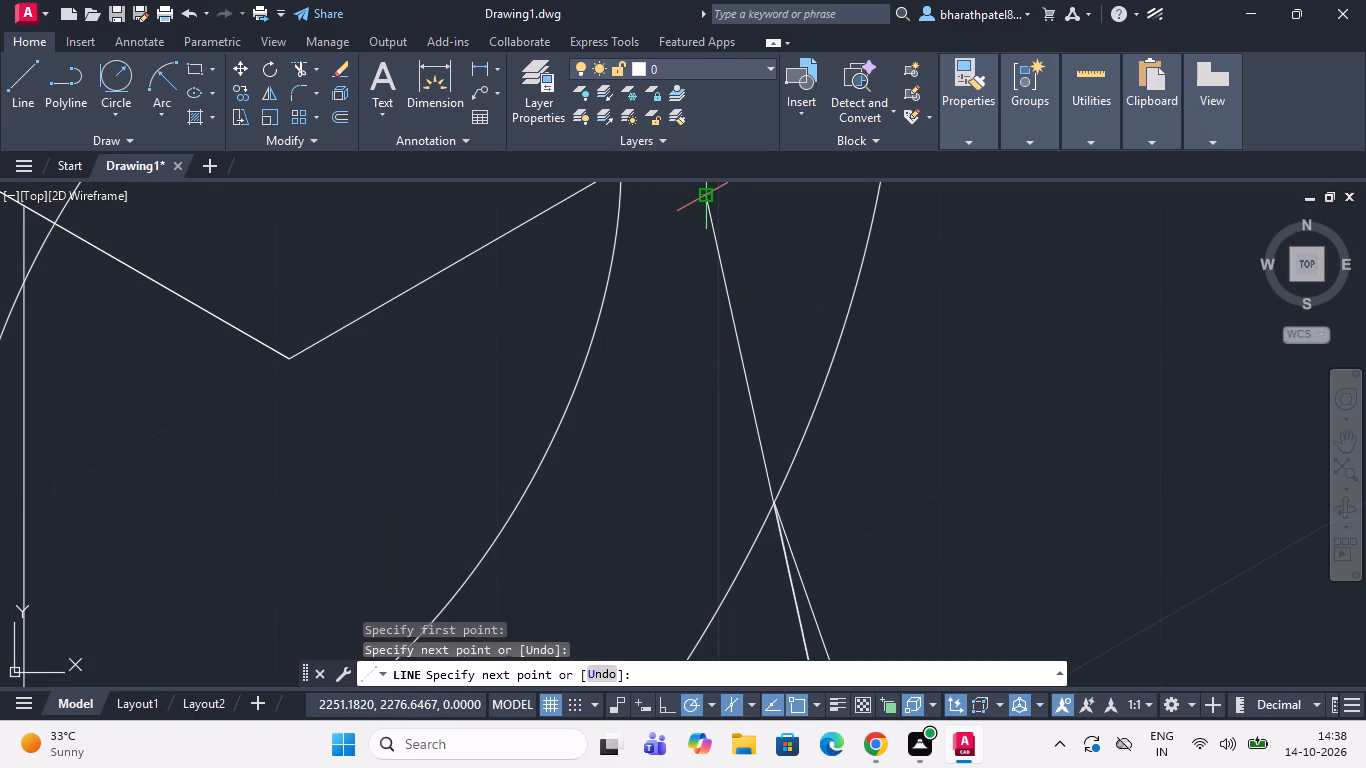
pyautogui.scroll(-2, 706, 196)
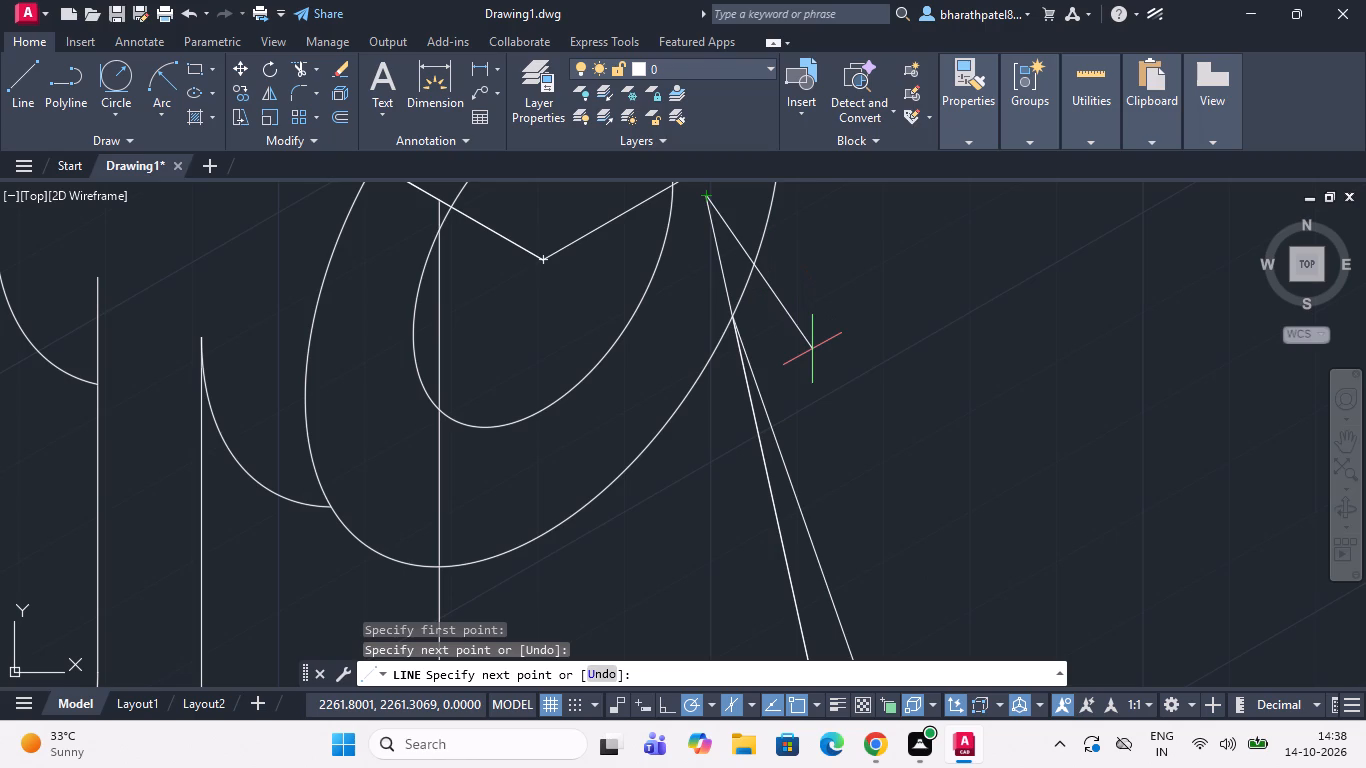
pyautogui.press('Escape')
# Erase the line joining the far end of the upright's front base line to the top of the slanted edge.
pyautogui.click(781, 461)
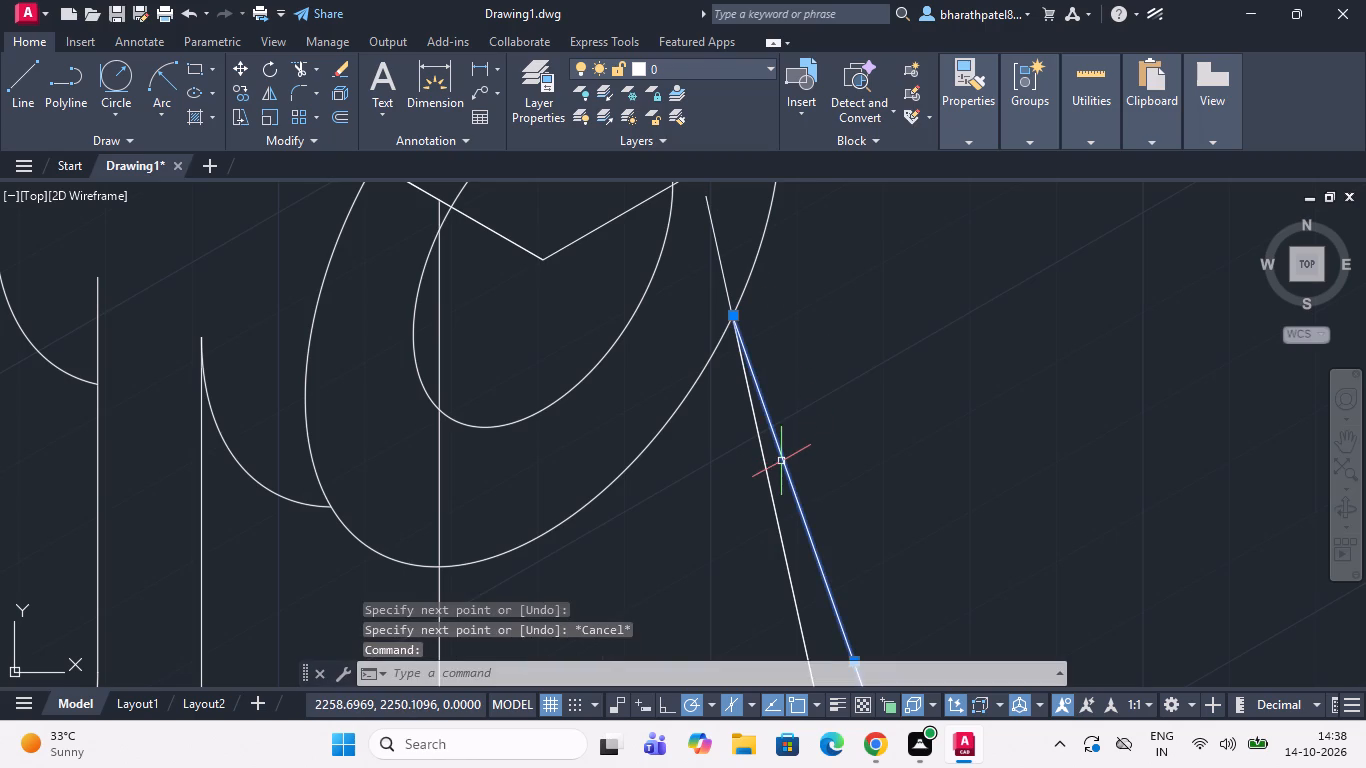
pyautogui.press('Delete')
# Draw a line from the far end of the upright's front base line to the extended slanted line's endpoint inside the upper boss's front circle.
pyautogui.scroll(-3, 779, 375)
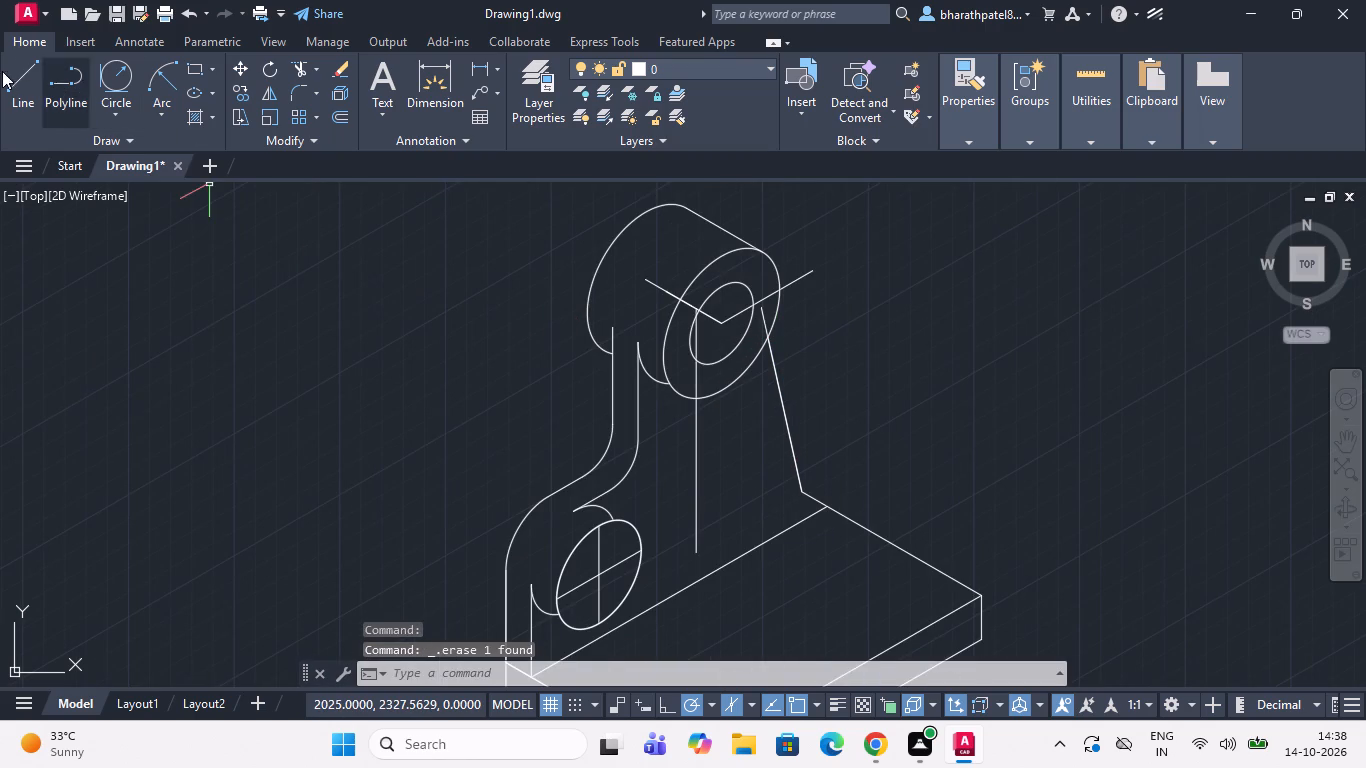
pyautogui.click(8, 84)
pyautogui.click(832, 509)
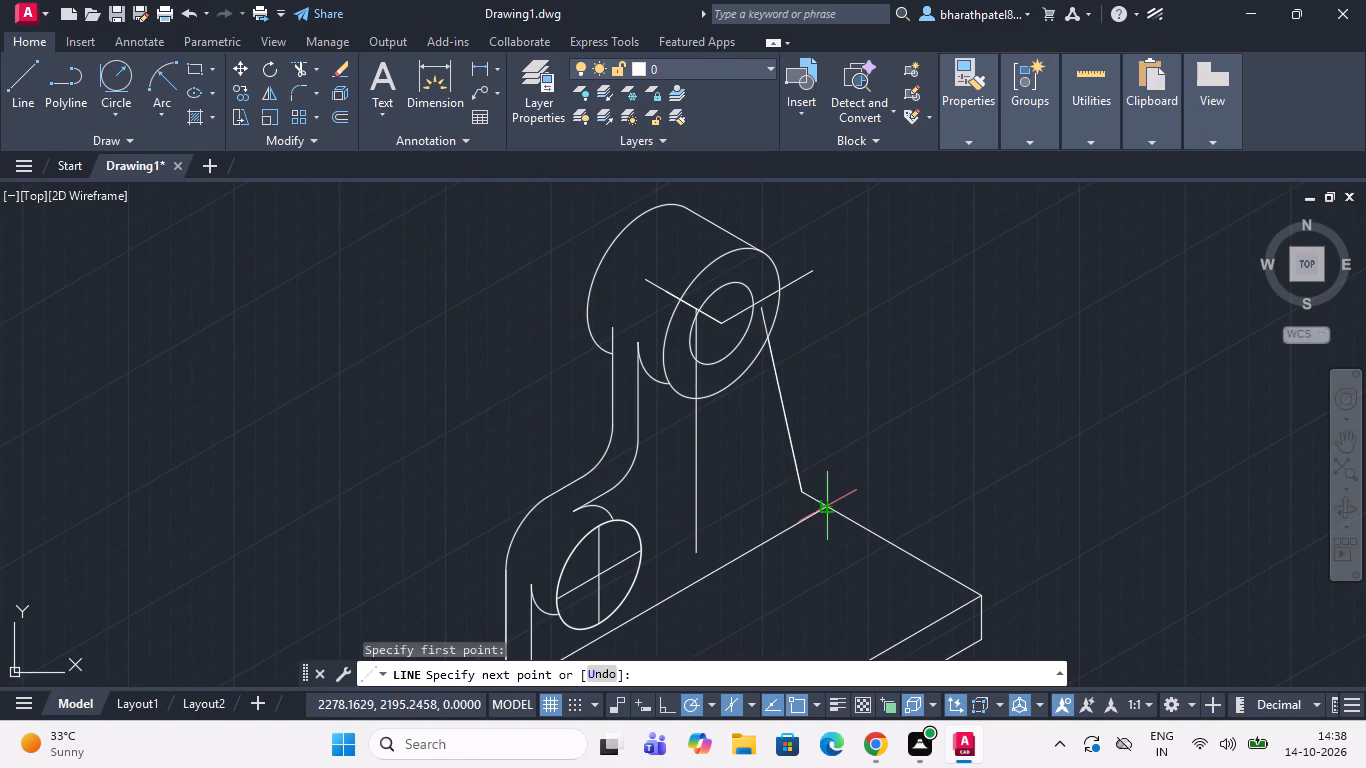
pyautogui.scroll(3, 832, 509)
pyautogui.scroll(-3, 832, 509)
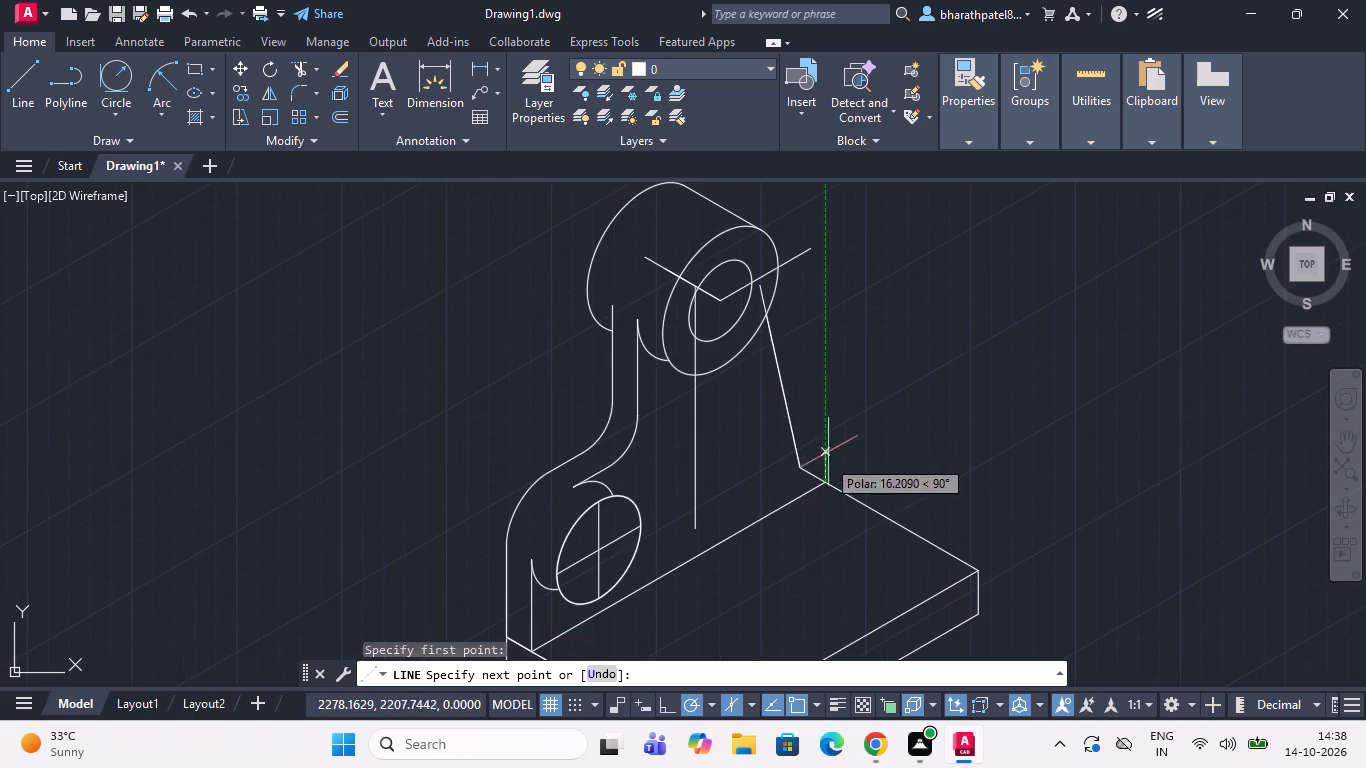
pyautogui.scroll(3, 802, 365)
pyautogui.scroll(-2, 787, 315)
pyautogui.scroll(-2, 722, 369)
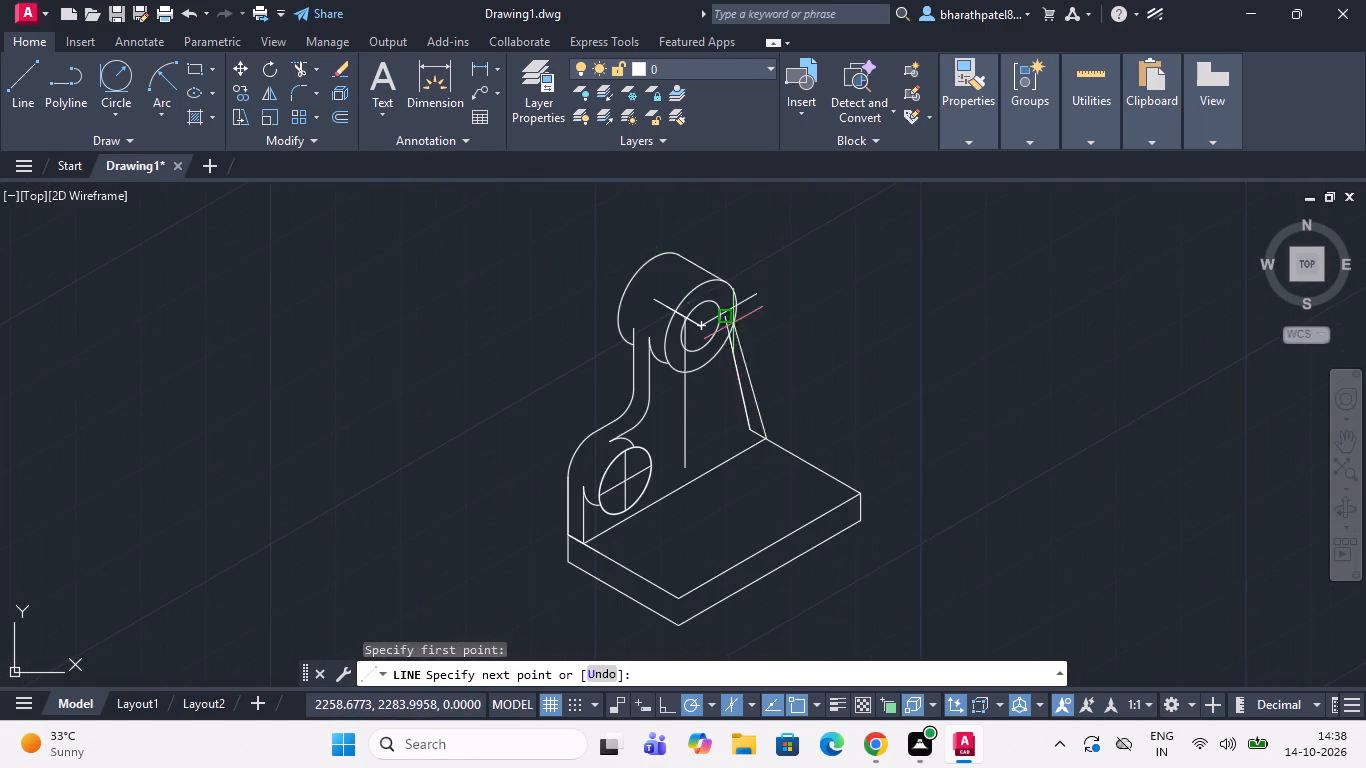
pyautogui.scroll(2, 740, 273)
pyautogui.scroll(3, 706, 385)
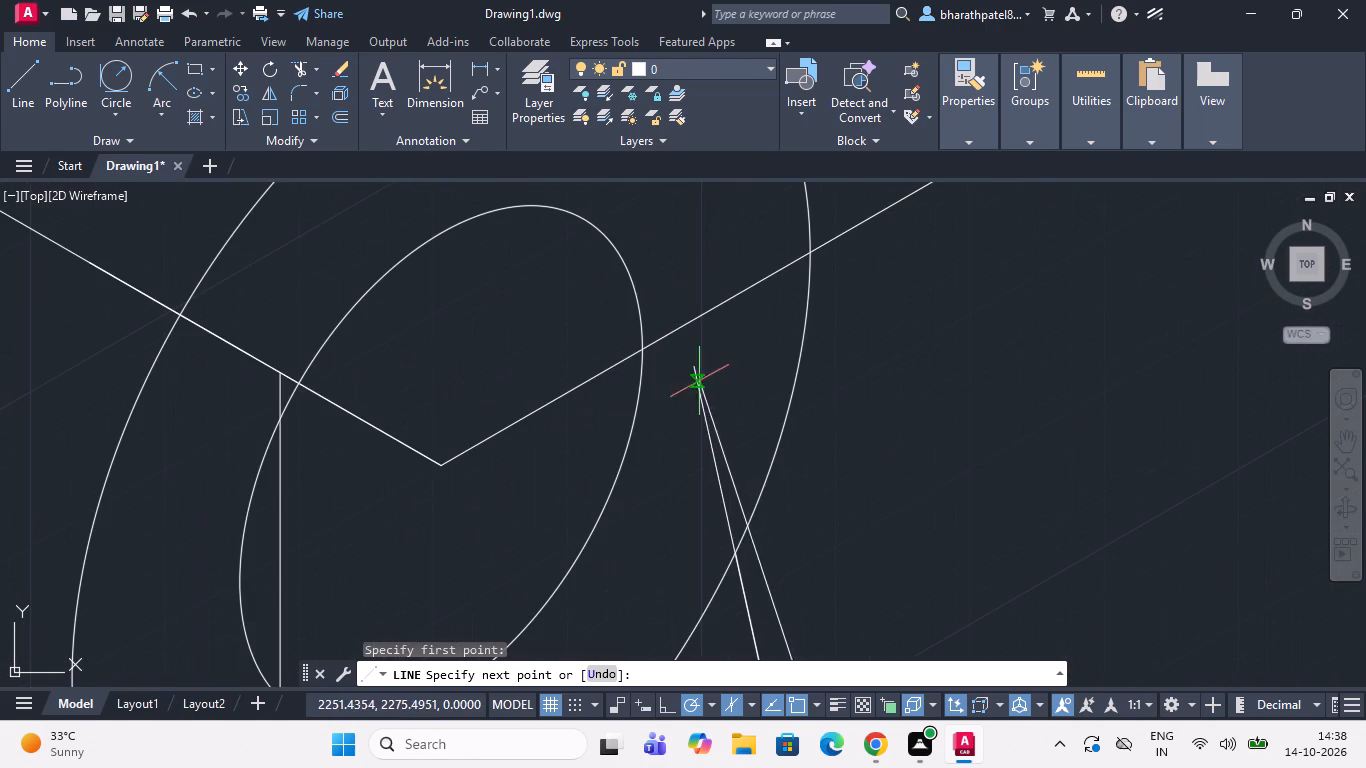
pyautogui.scroll(2, 698, 360)
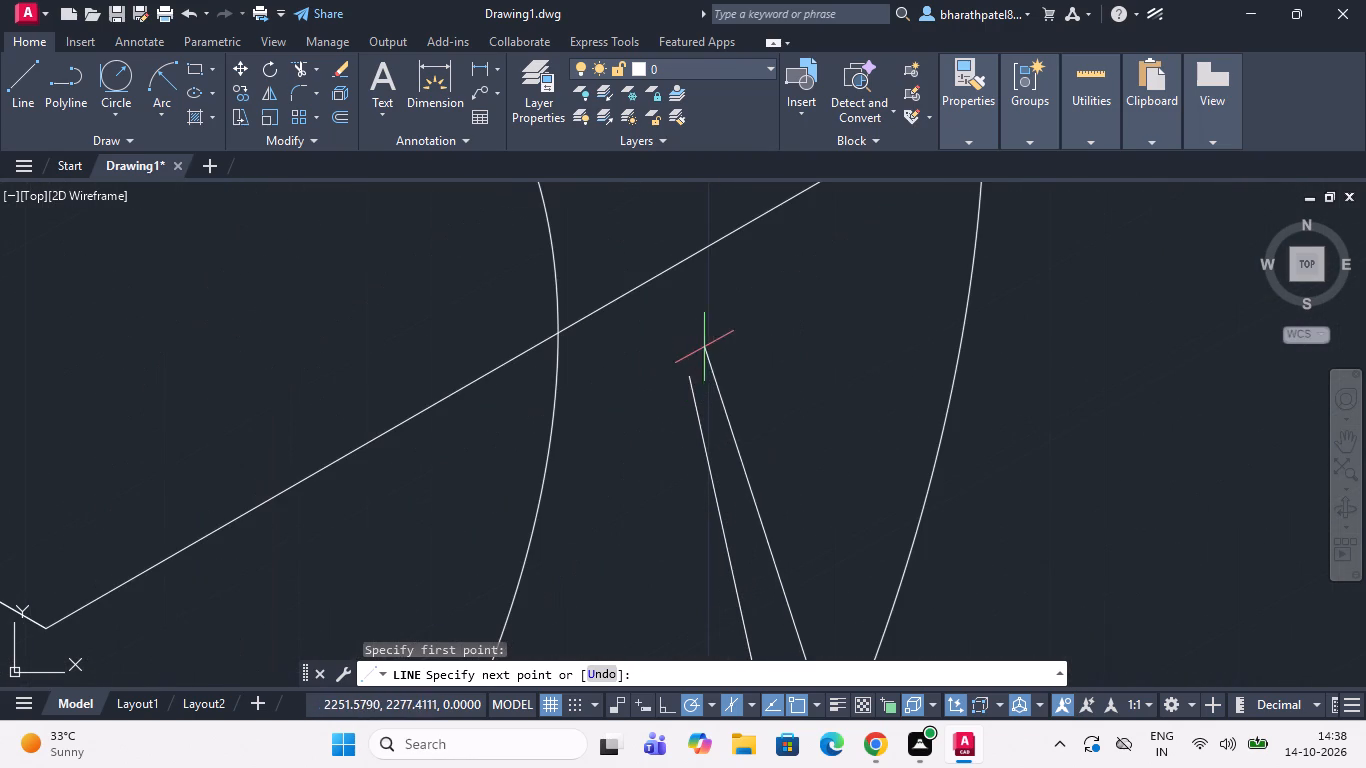
pyautogui.click(694, 371)
pyautogui.scroll(-2, 694, 371)
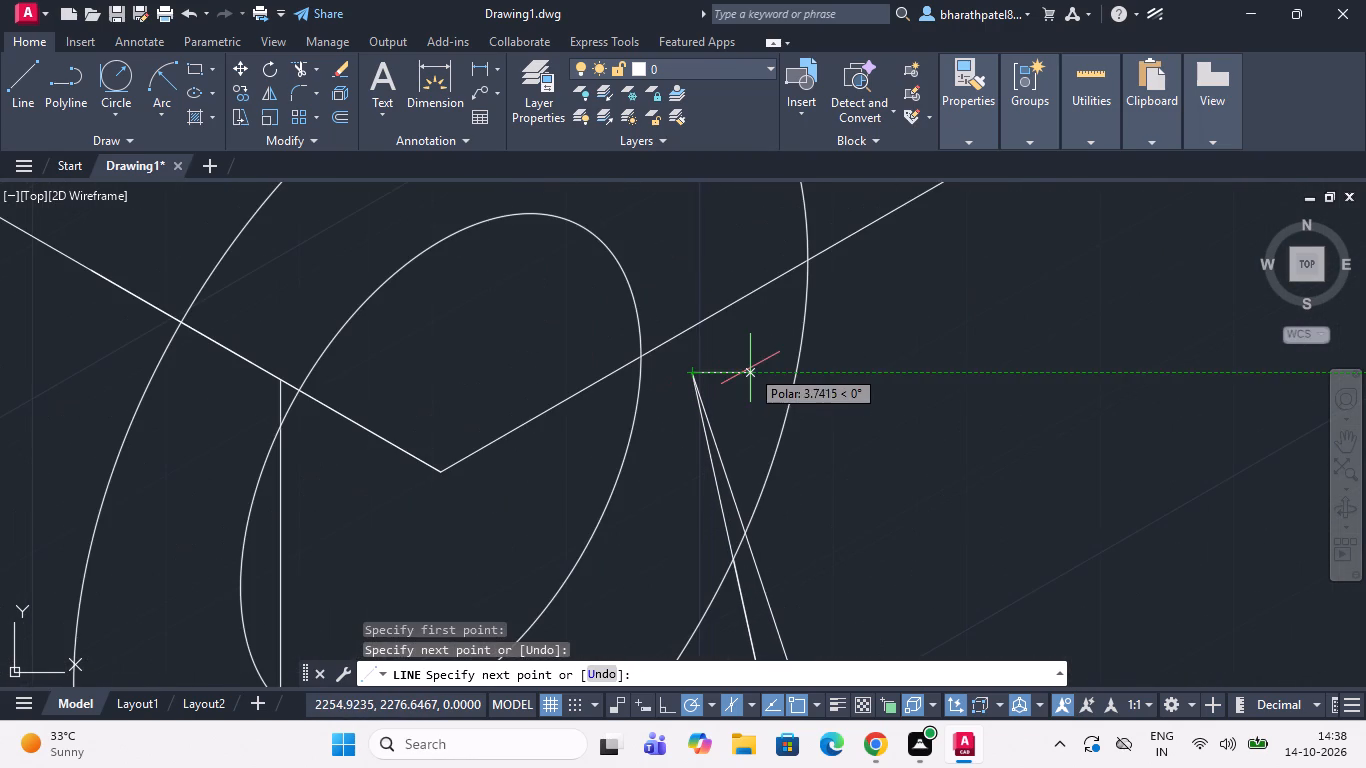
pyautogui.press('Escape')
# Erase the extended construction line that overlaps the original slanted edge.
pyautogui.scroll(-4, 752, 358)
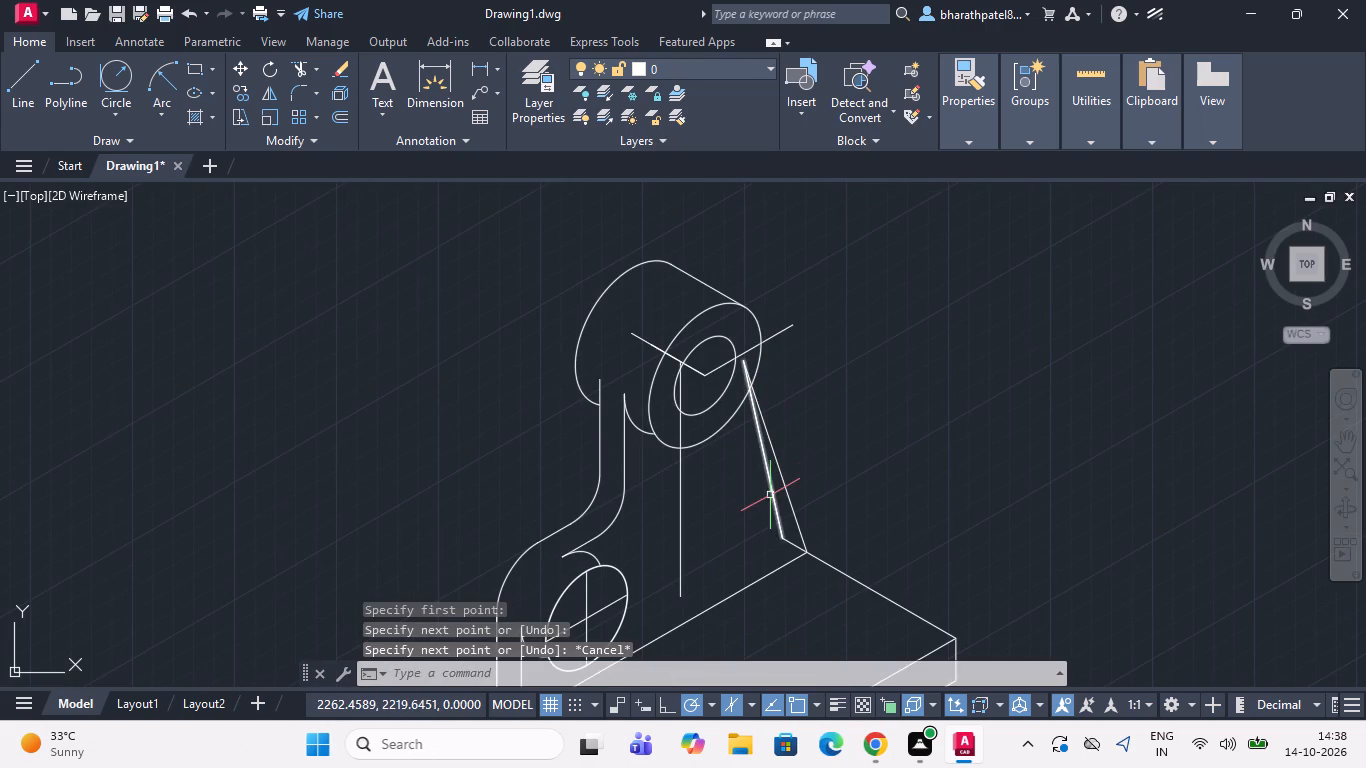
pyautogui.click(772, 488)
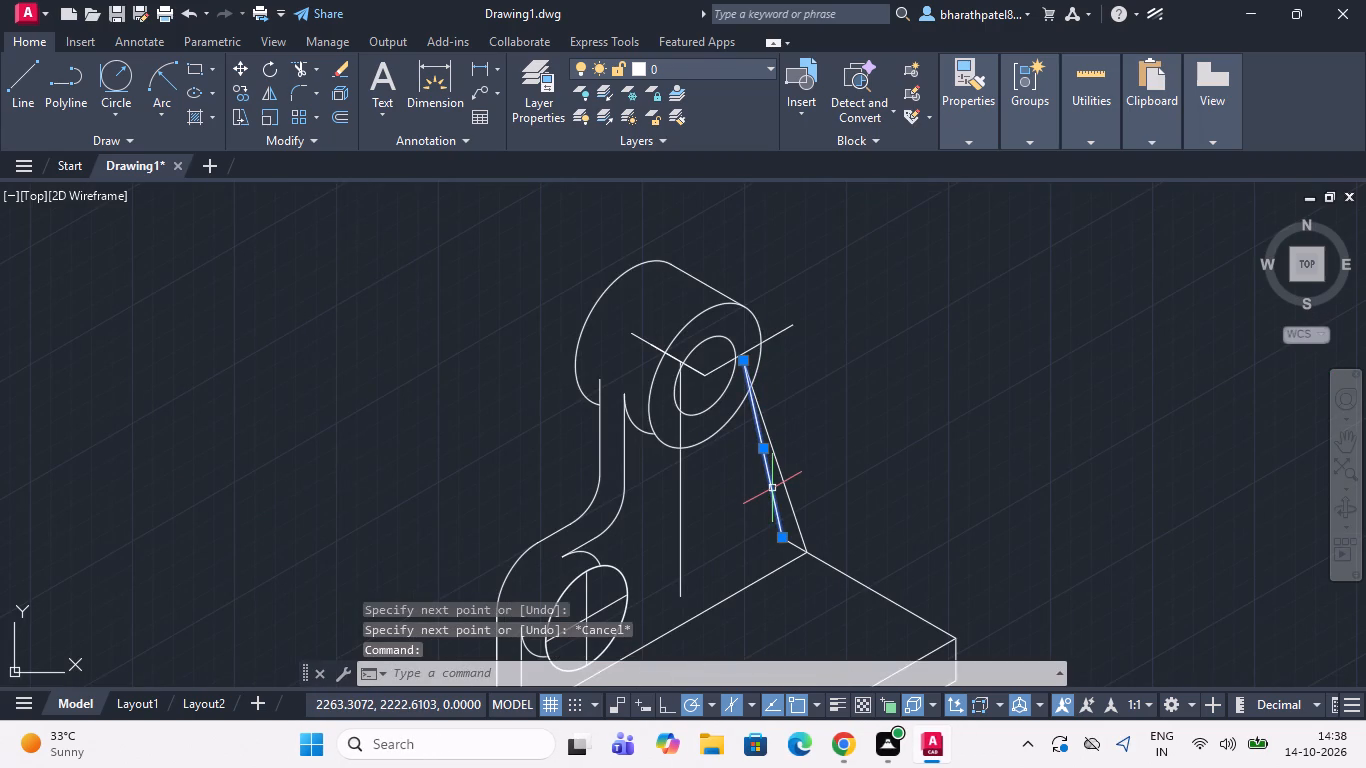
pyautogui.press('Delete')
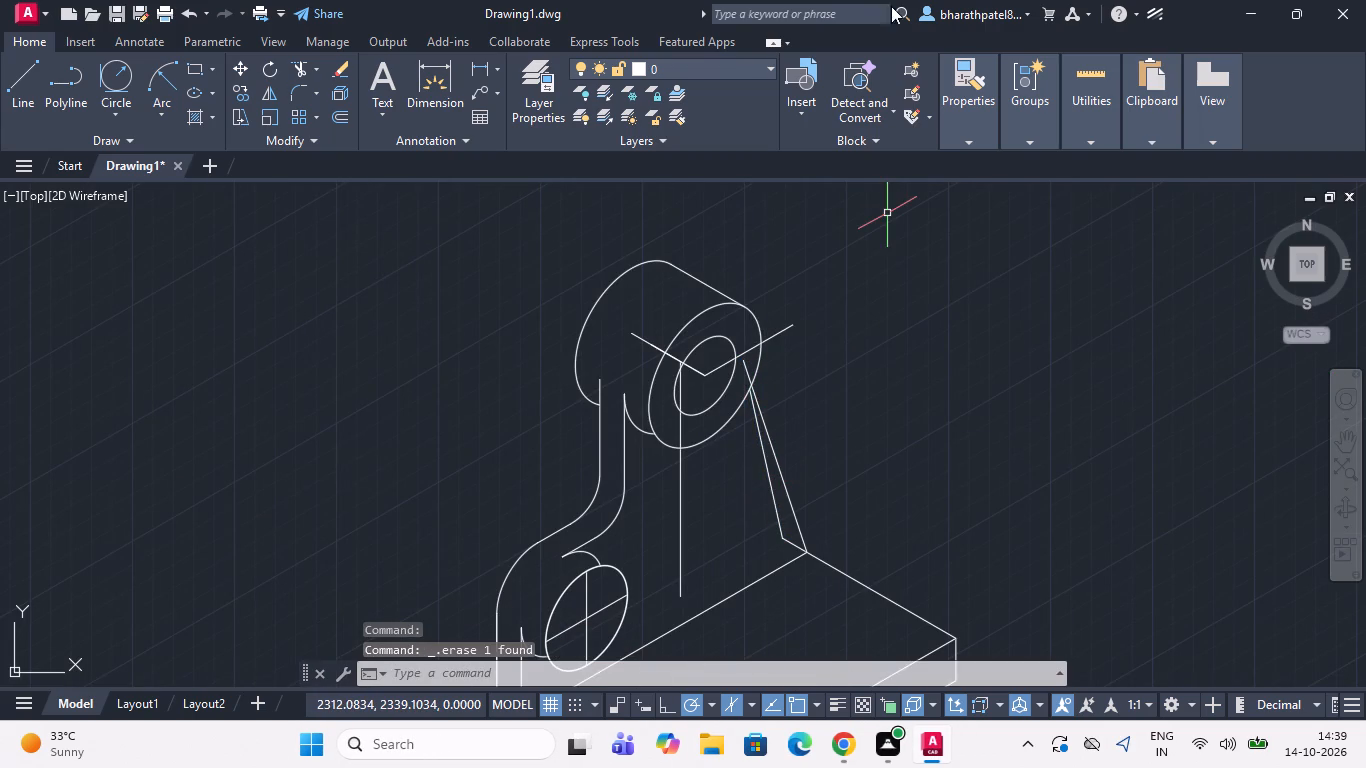
# Trim away the original slanted edge and the short base segment behind the upright's new front slanted line.
pyautogui.click(288, 63)
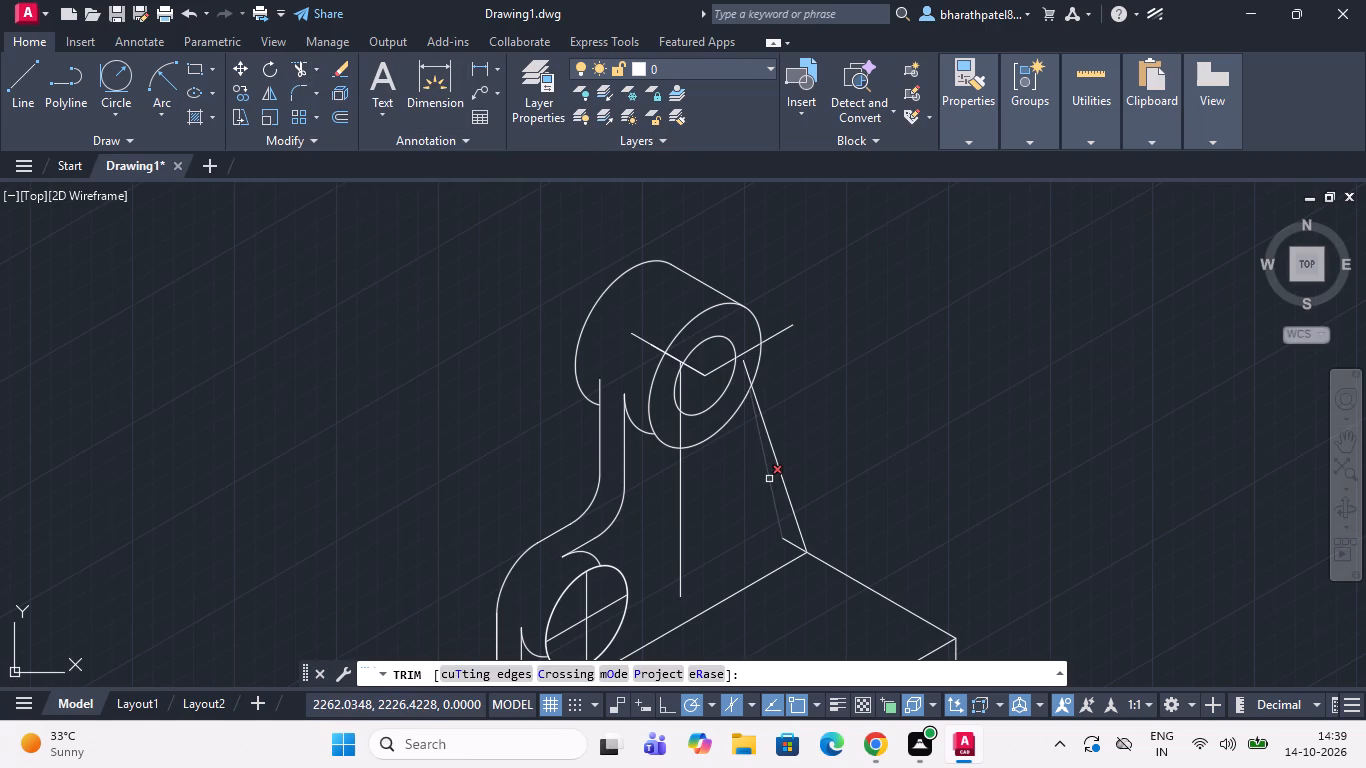
pyautogui.click(769, 479)
pyautogui.click(787, 539)
# Trim the new slanted line's portion lying inside the upper boss's front outer circle.
pyautogui.scroll(-1, 822, 342)
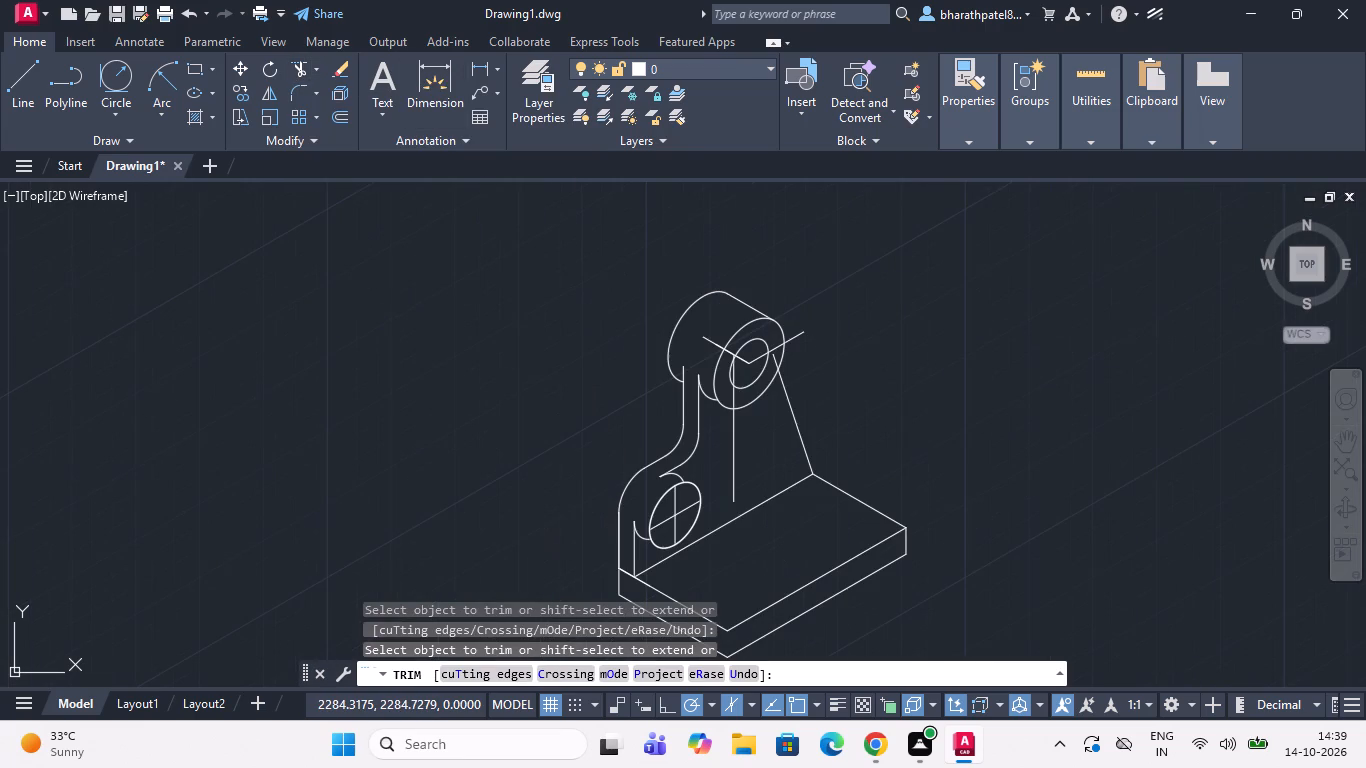
pyautogui.scroll(3, 792, 351)
pyautogui.moveTo(729, 375); pyautogui.dragTo(713, 399)
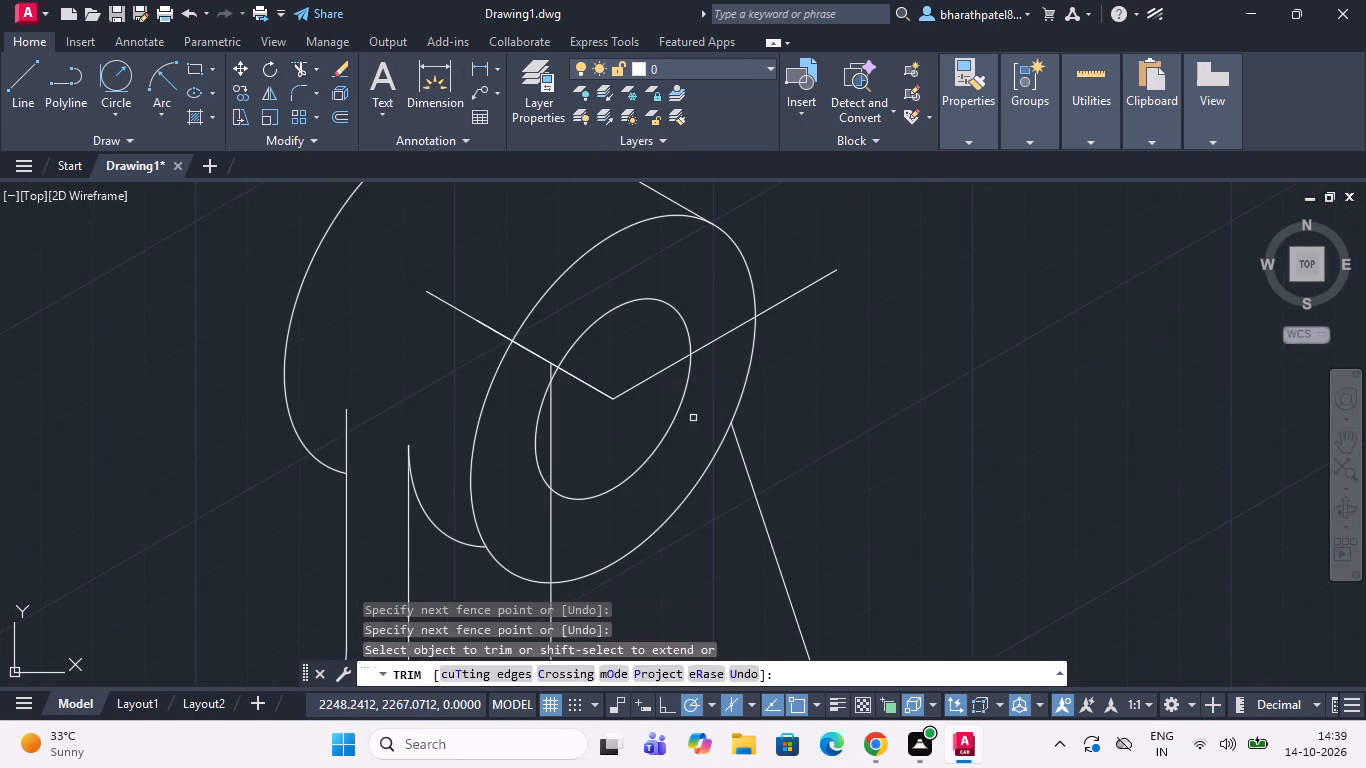
pyautogui.click(694, 418)
pyautogui.scroll(-2, 788, 334)
pyautogui.click(749, 373)
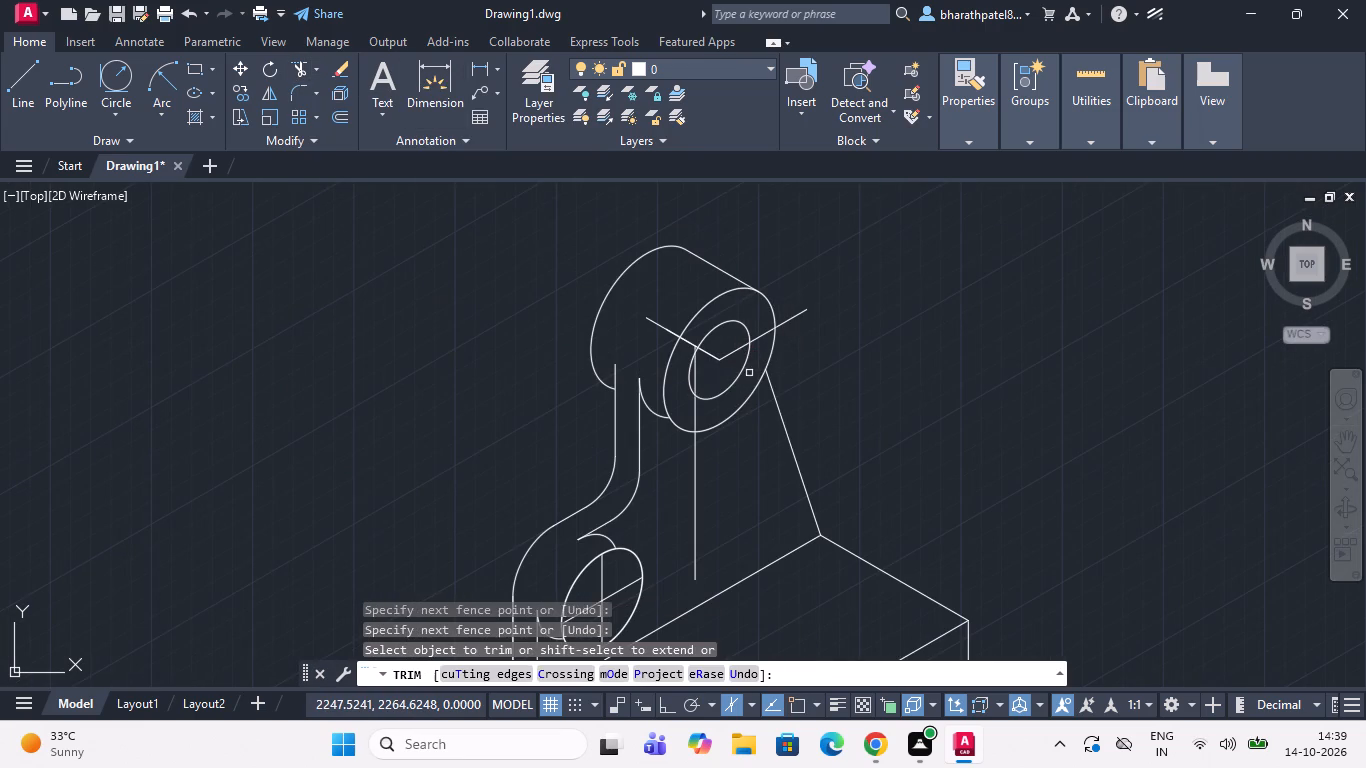
# Examine the trimmed part, from the upper boss down to the lower boss and base slab, for remaining edges.
pyautogui.scroll(-2, 826, 333)
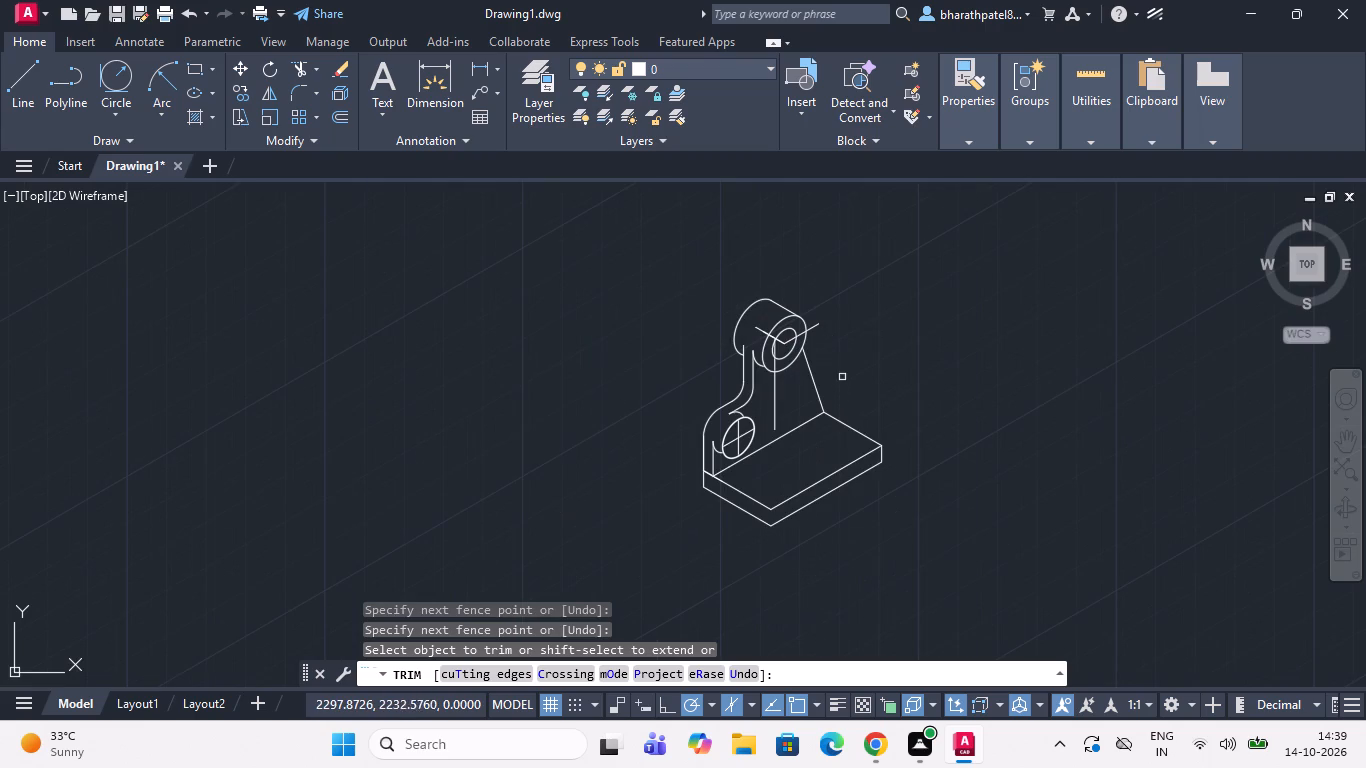
pyautogui.scroll(-1, 842, 375)
pyautogui.scroll(1, 874, 473)
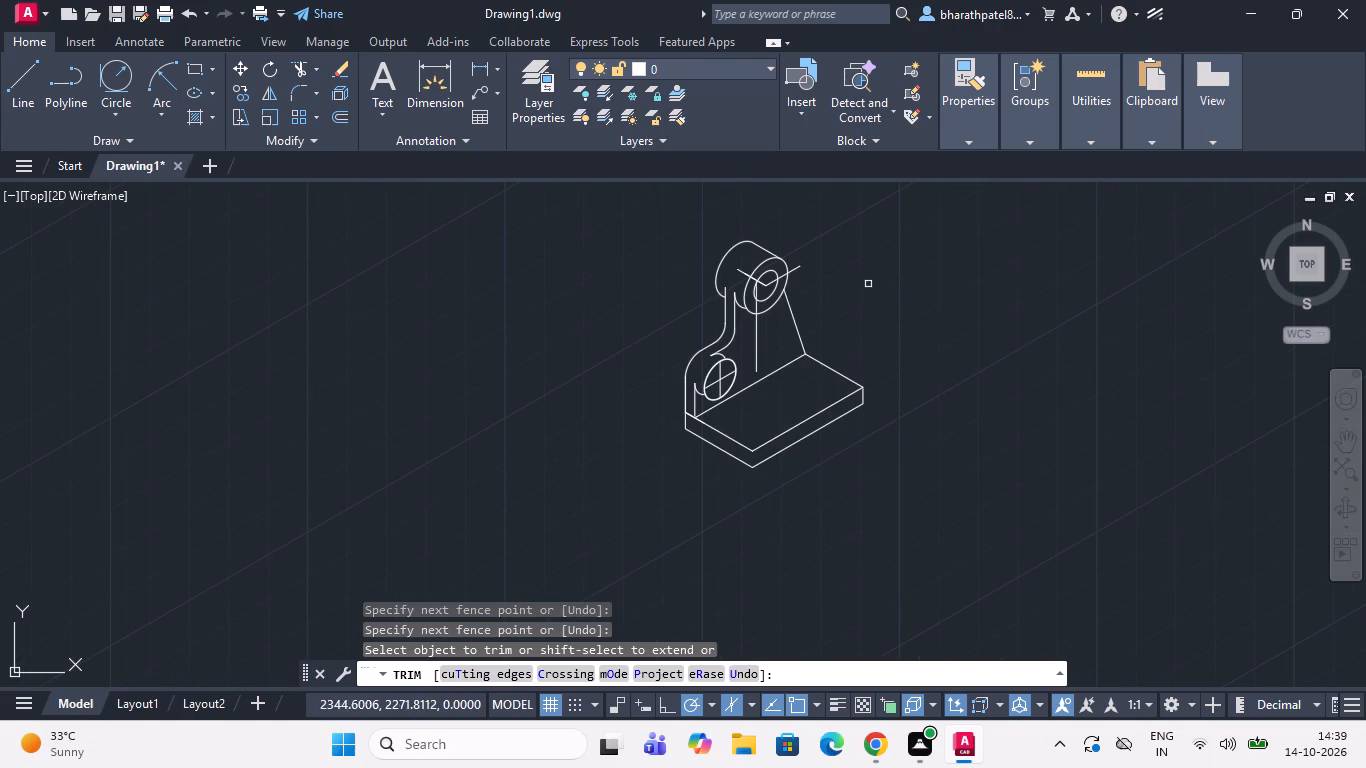
pyautogui.scroll(2, 864, 284)
pyautogui.scroll(-1, 864, 284)
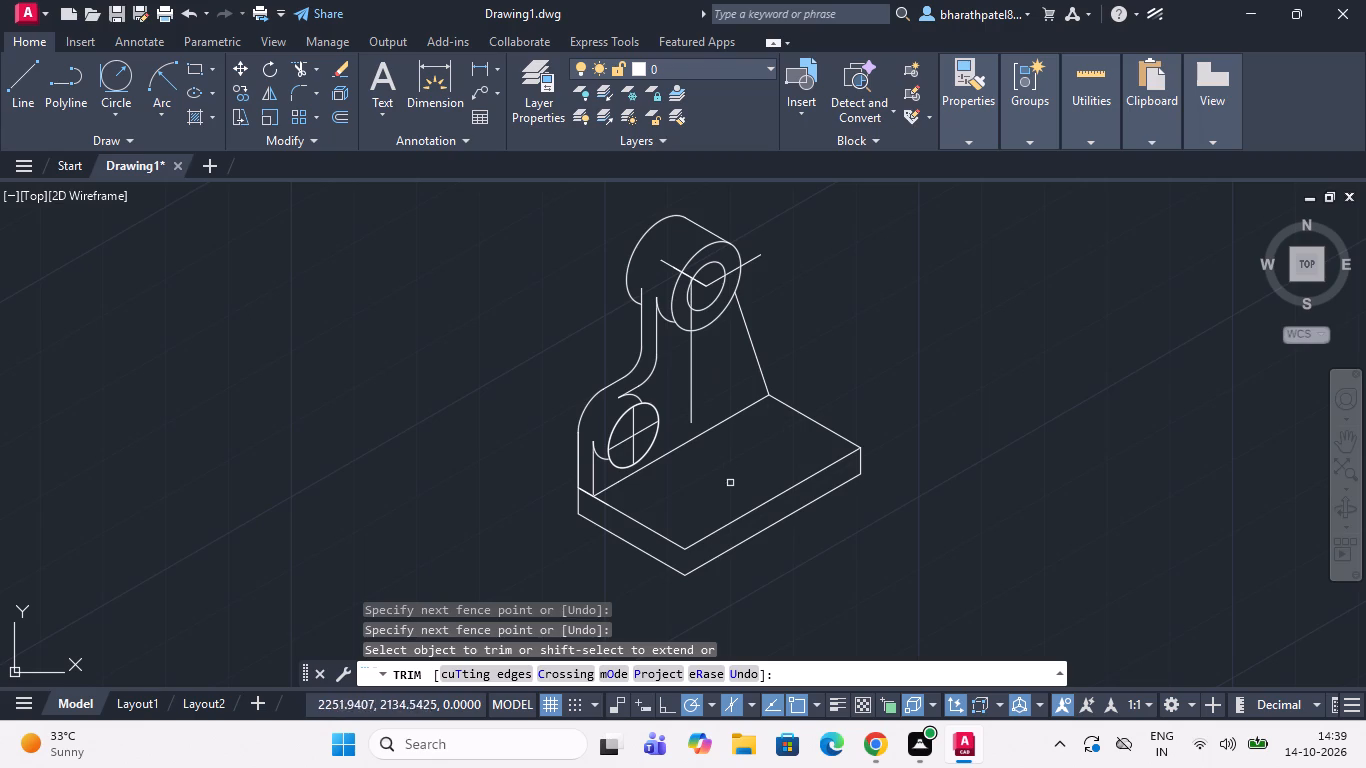
pyautogui.scroll(-2, 721, 441)
pyautogui.scroll(3, 689, 547)
pyautogui.scroll(-1, 689, 547)
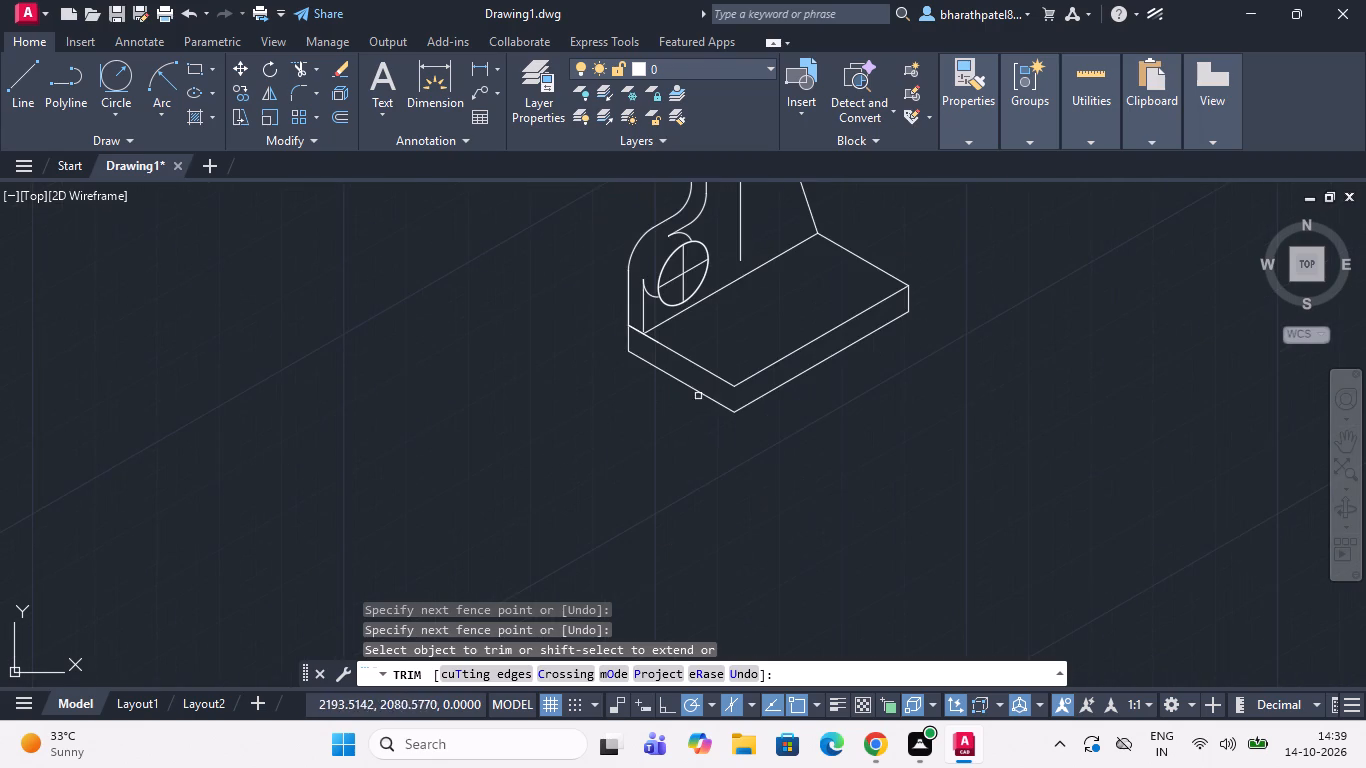
pyautogui.scroll(1, 782, 319)
pyautogui.scroll(-2, 764, 371)
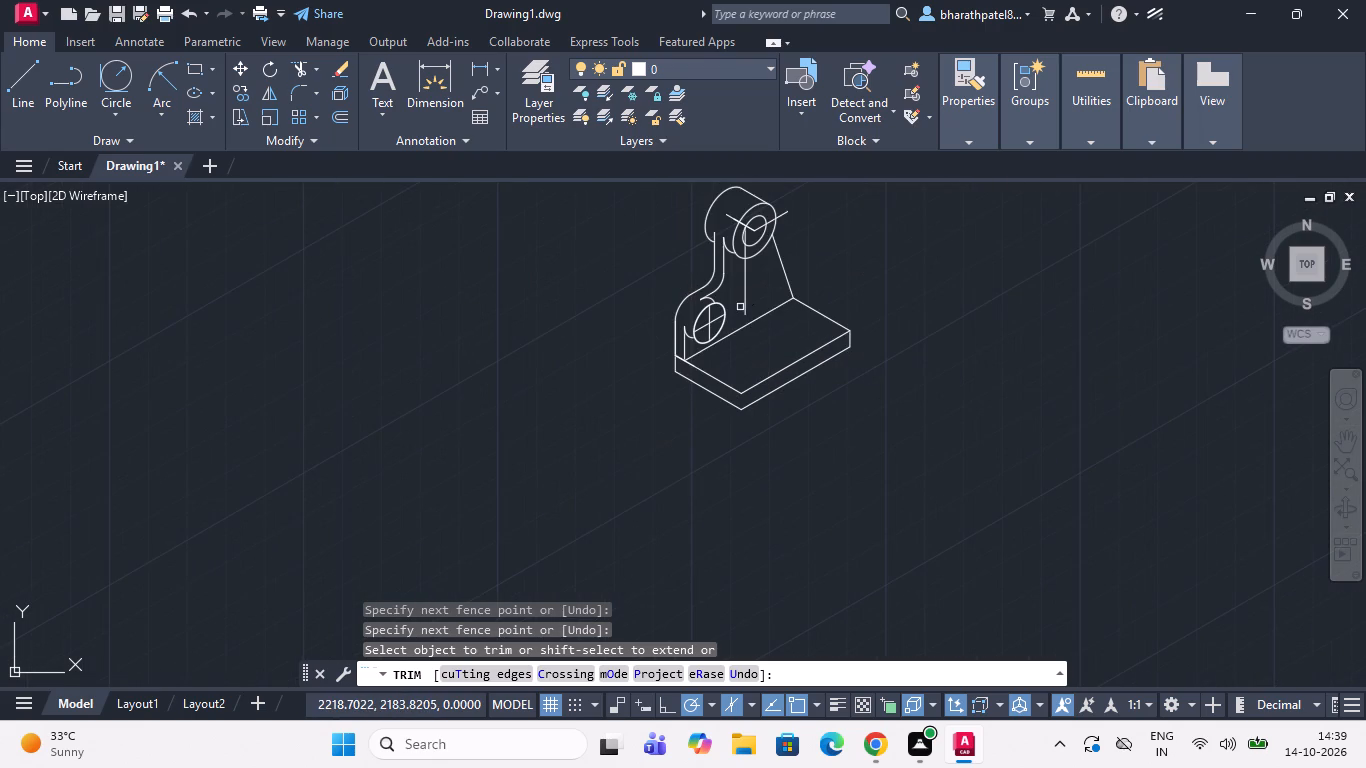
pyautogui.scroll(1, 740, 307)
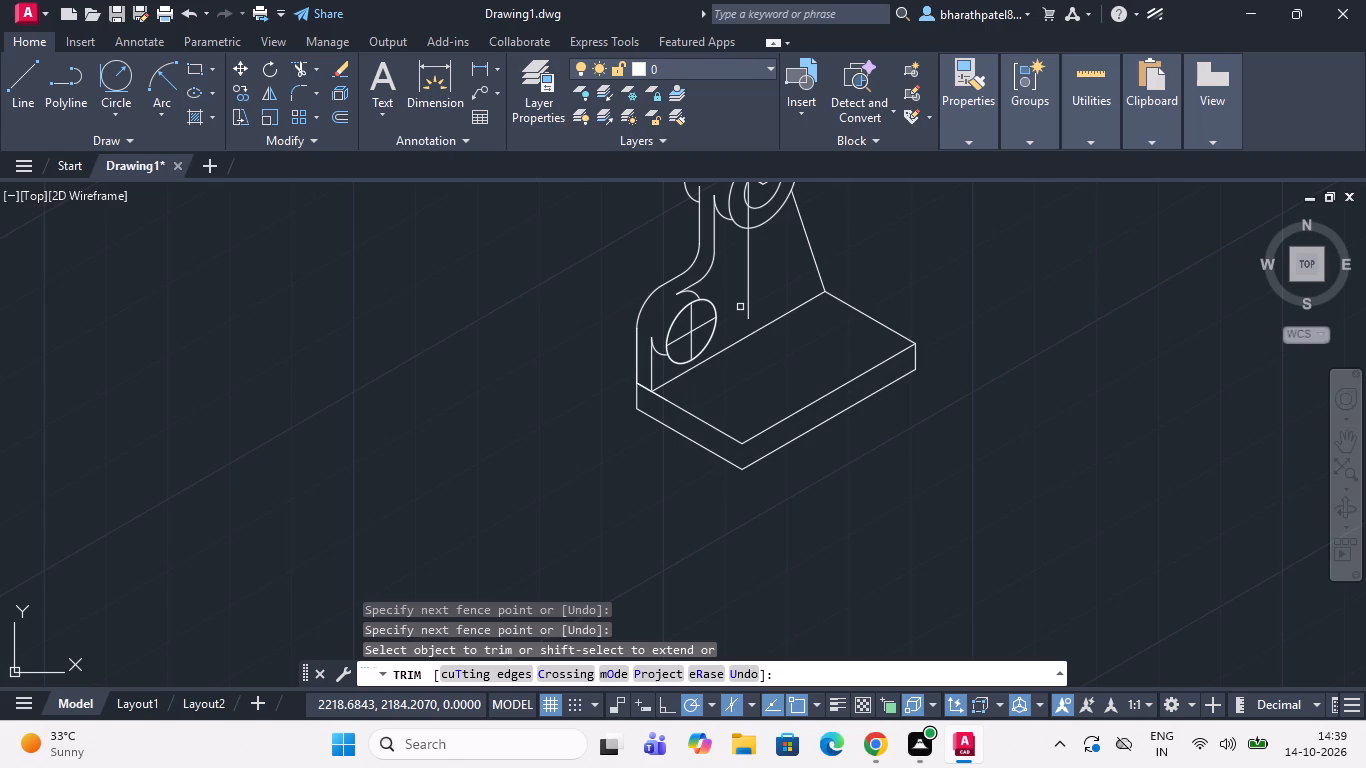
# Draw a line from the slab's bottom corner below the upright, 18 along the short bottom edge at 330°, and 3 straight up.
pyautogui.click(24, 66)
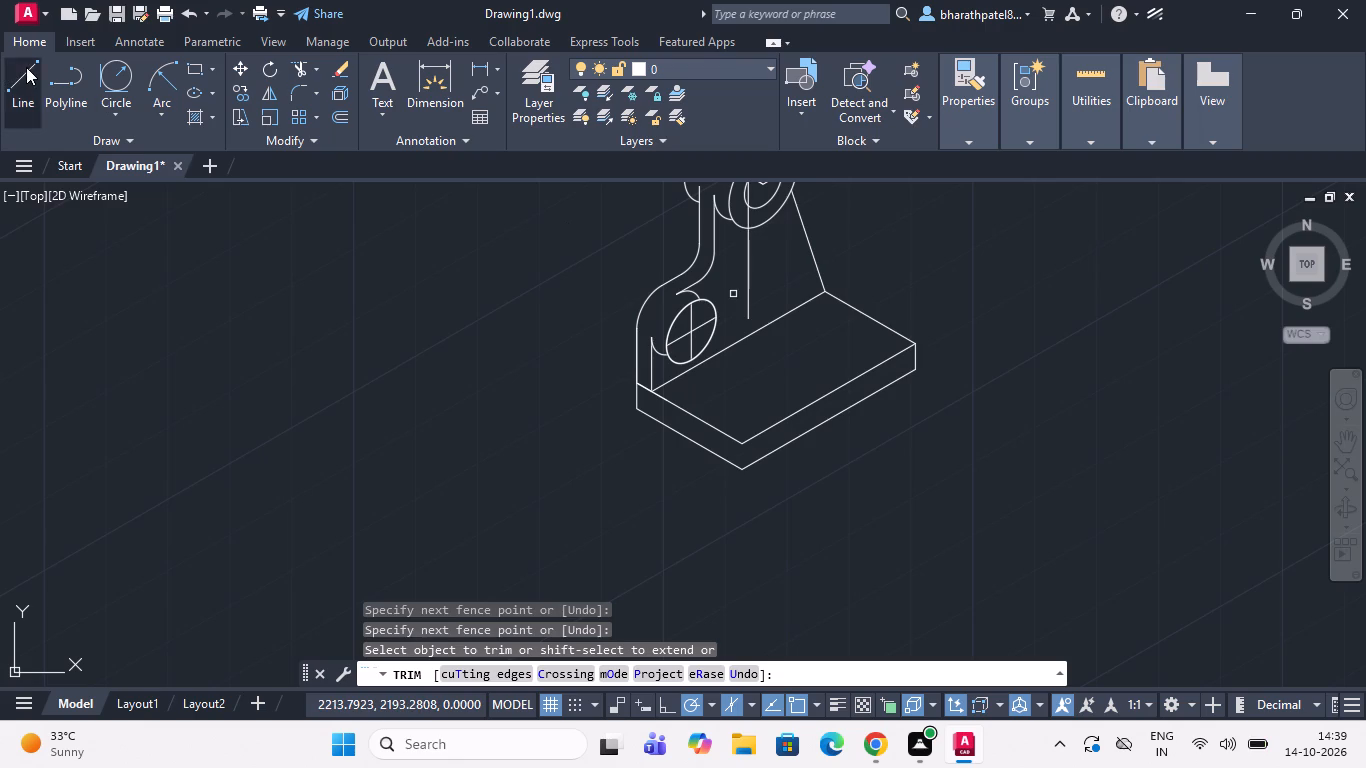
pyautogui.scroll(-1, 632, 373)
pyautogui.scroll(3, 646, 422)
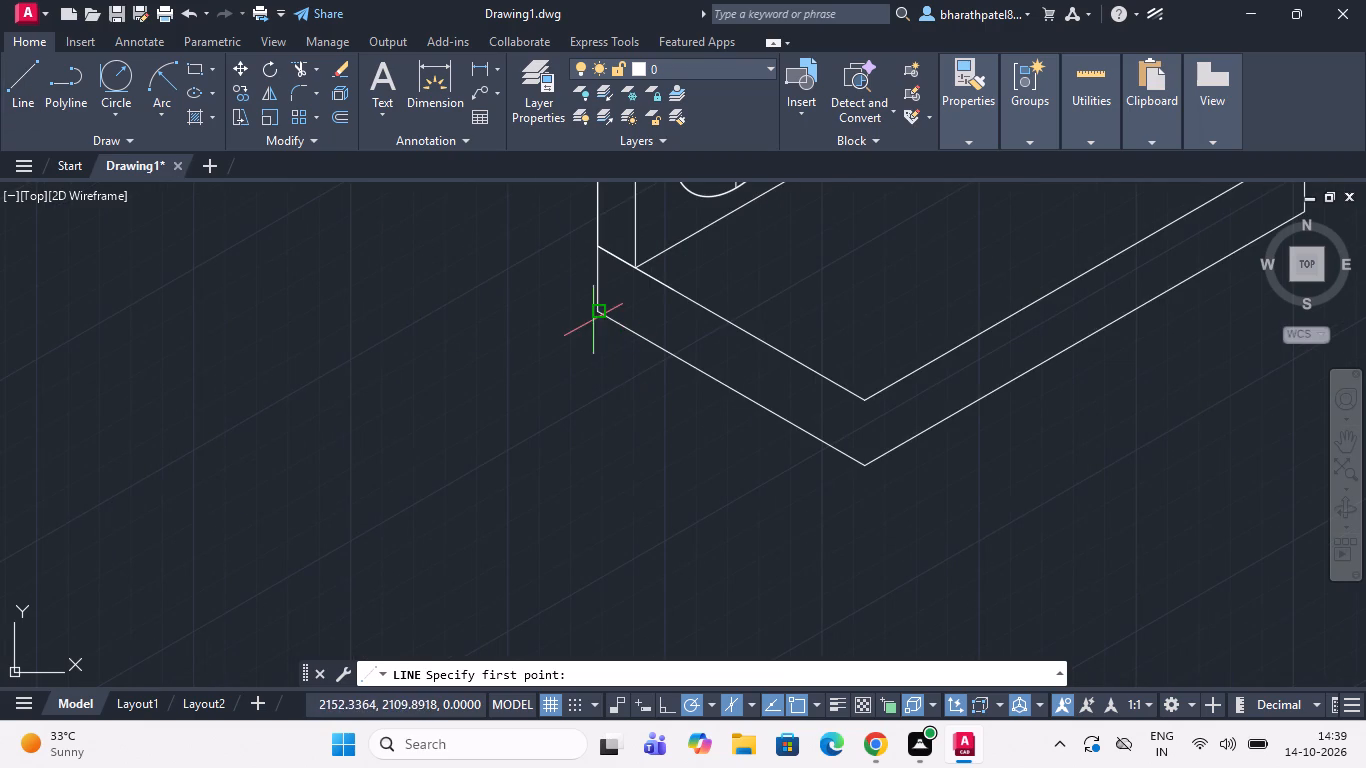
pyautogui.scroll(3, 598, 311)
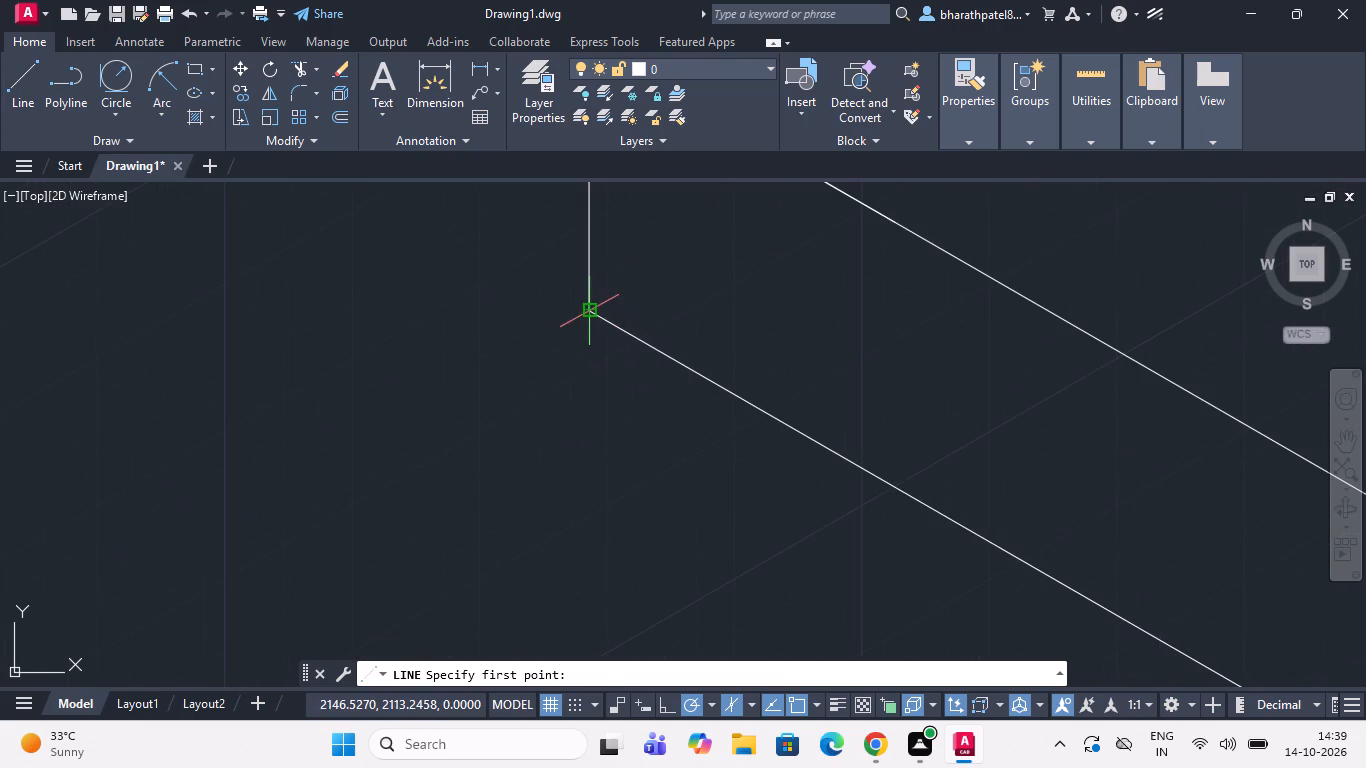
pyautogui.click(592, 308)
pyautogui.scroll(-4, 592, 308)
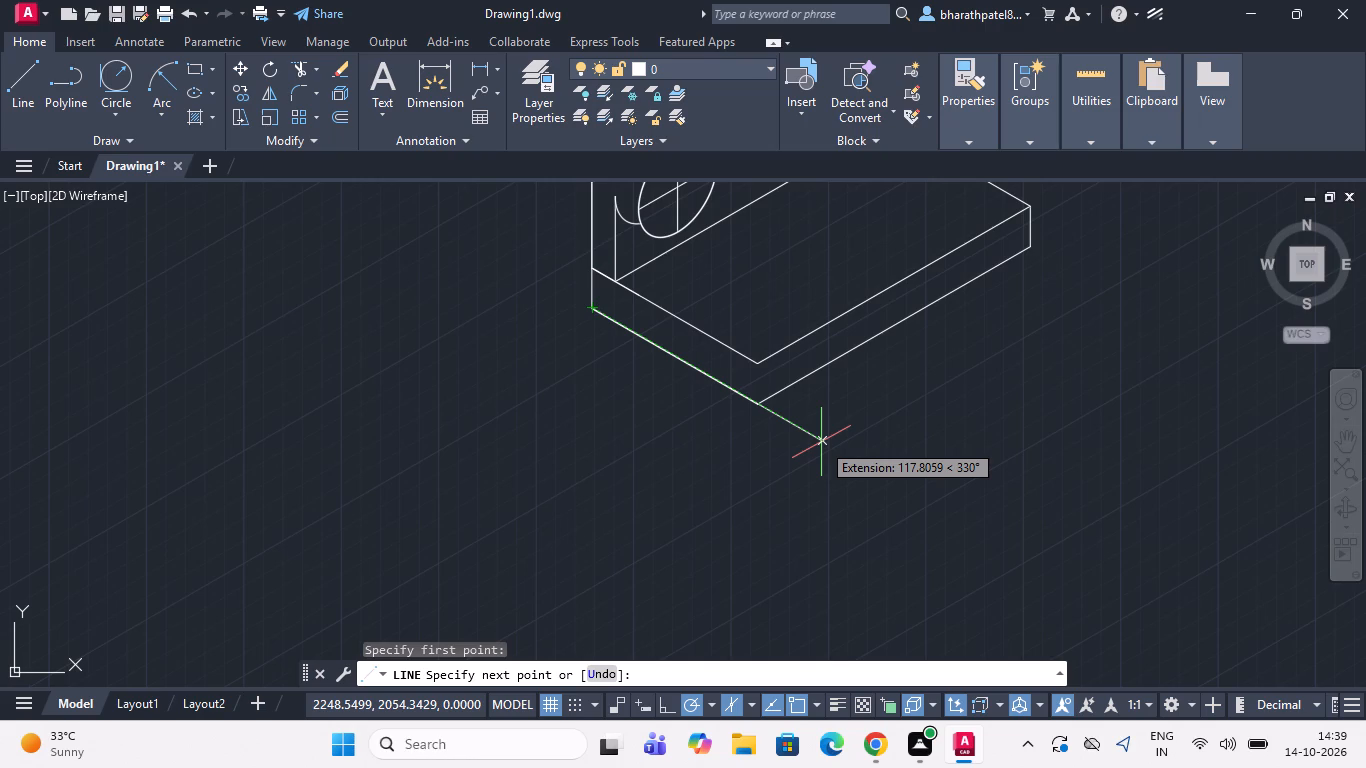
pyautogui.press('1')
pyautogui.press('8')
pyautogui.press('Return')
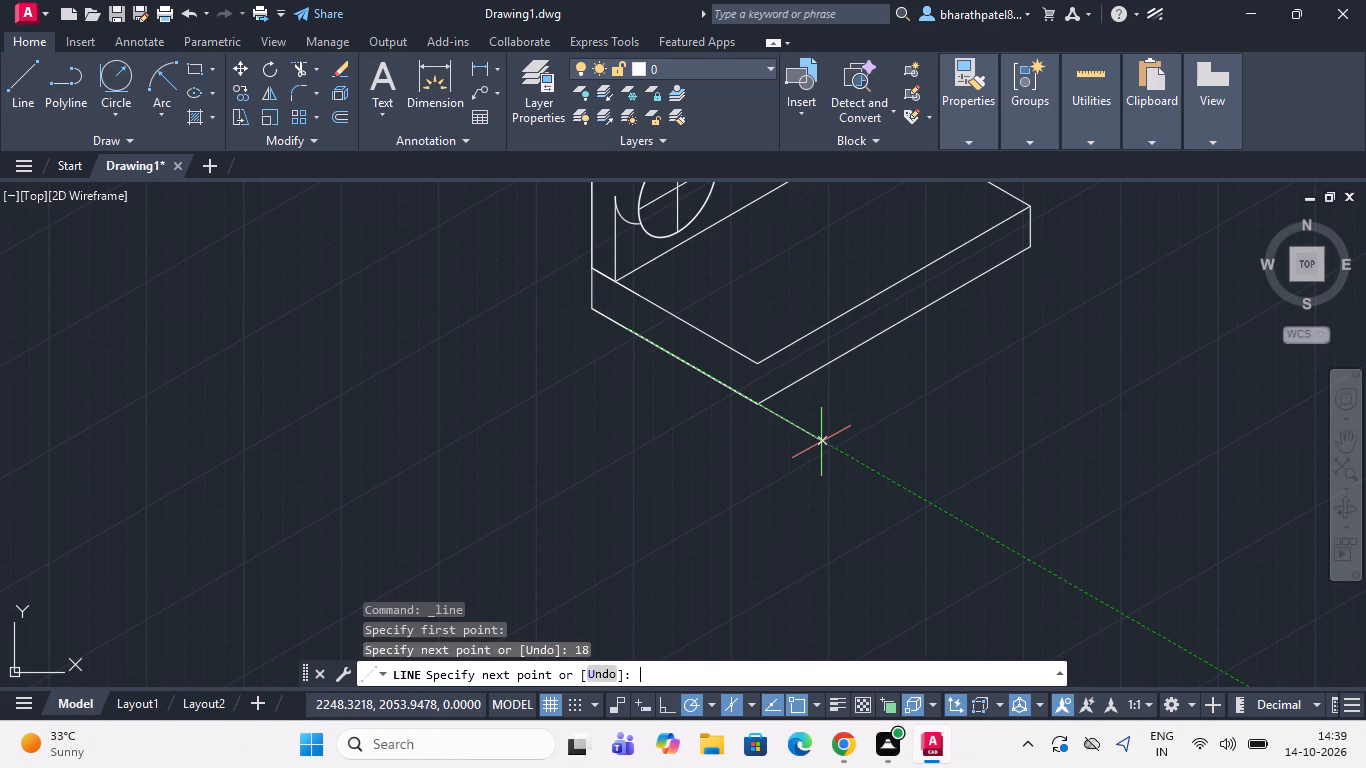
pyautogui.scroll(1, 624, 300)
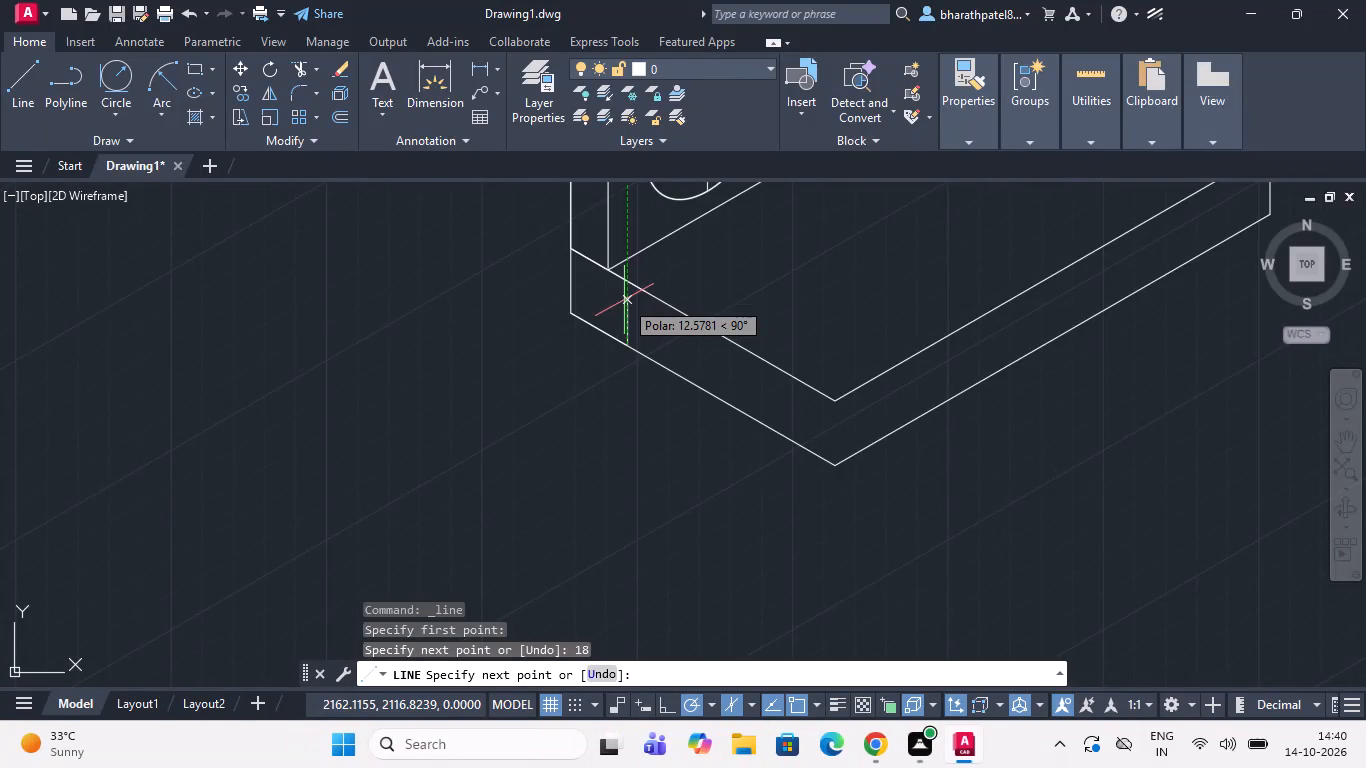
pyautogui.press('3')
pyautogui.press('Return')
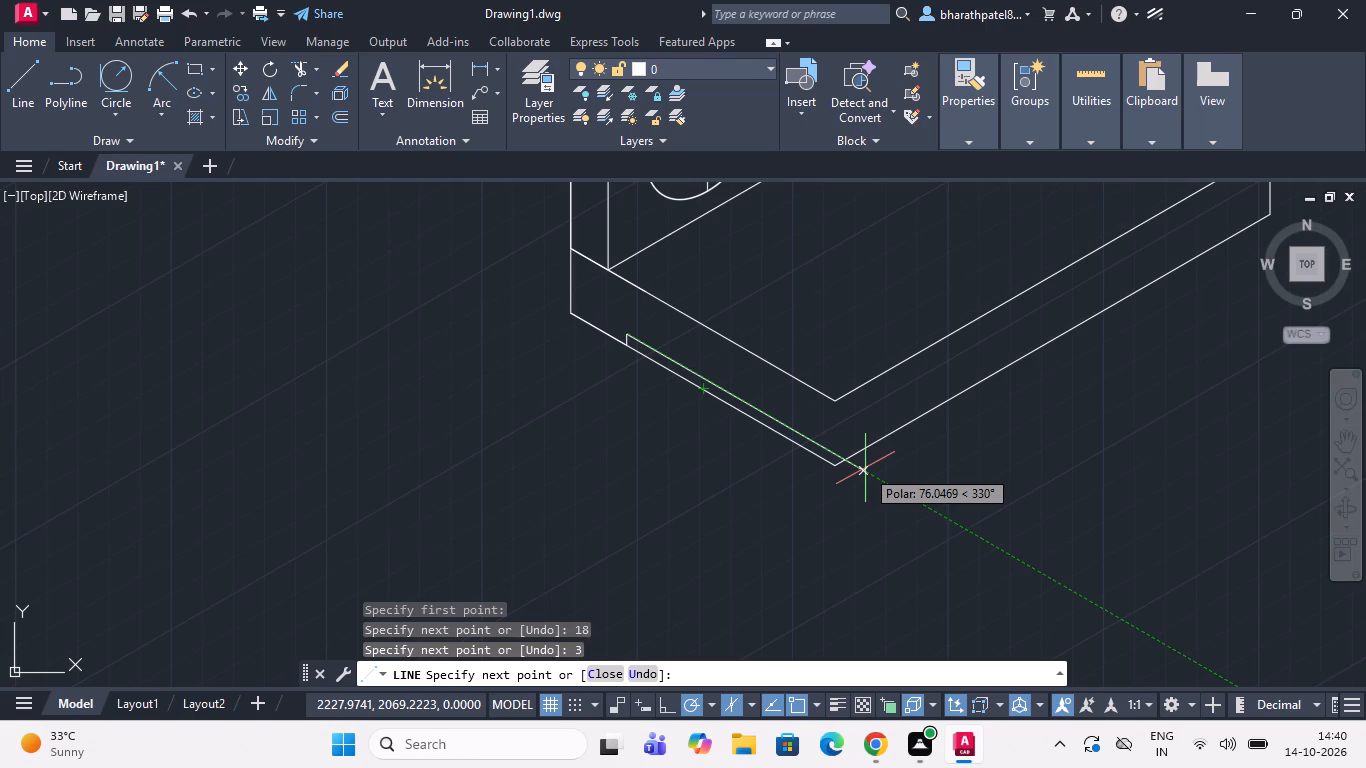
pyautogui.press('Escape')
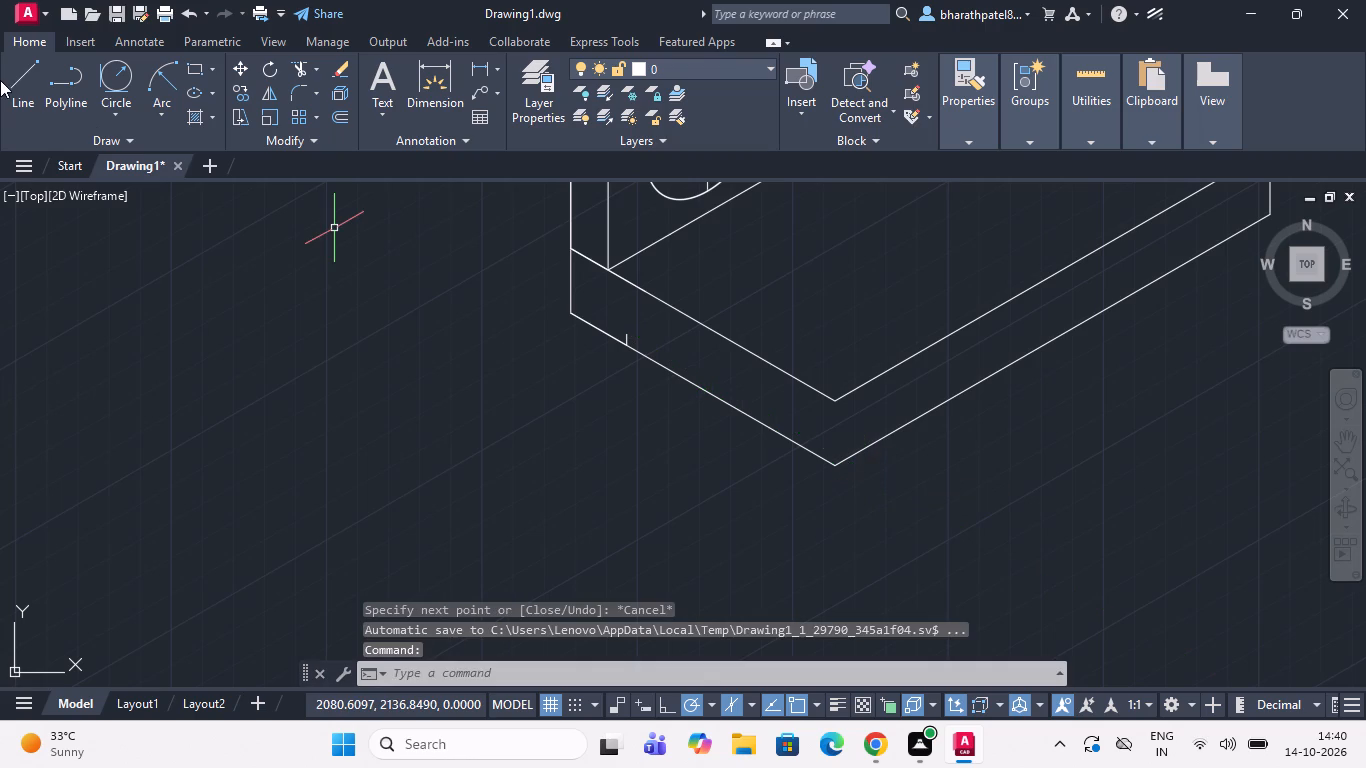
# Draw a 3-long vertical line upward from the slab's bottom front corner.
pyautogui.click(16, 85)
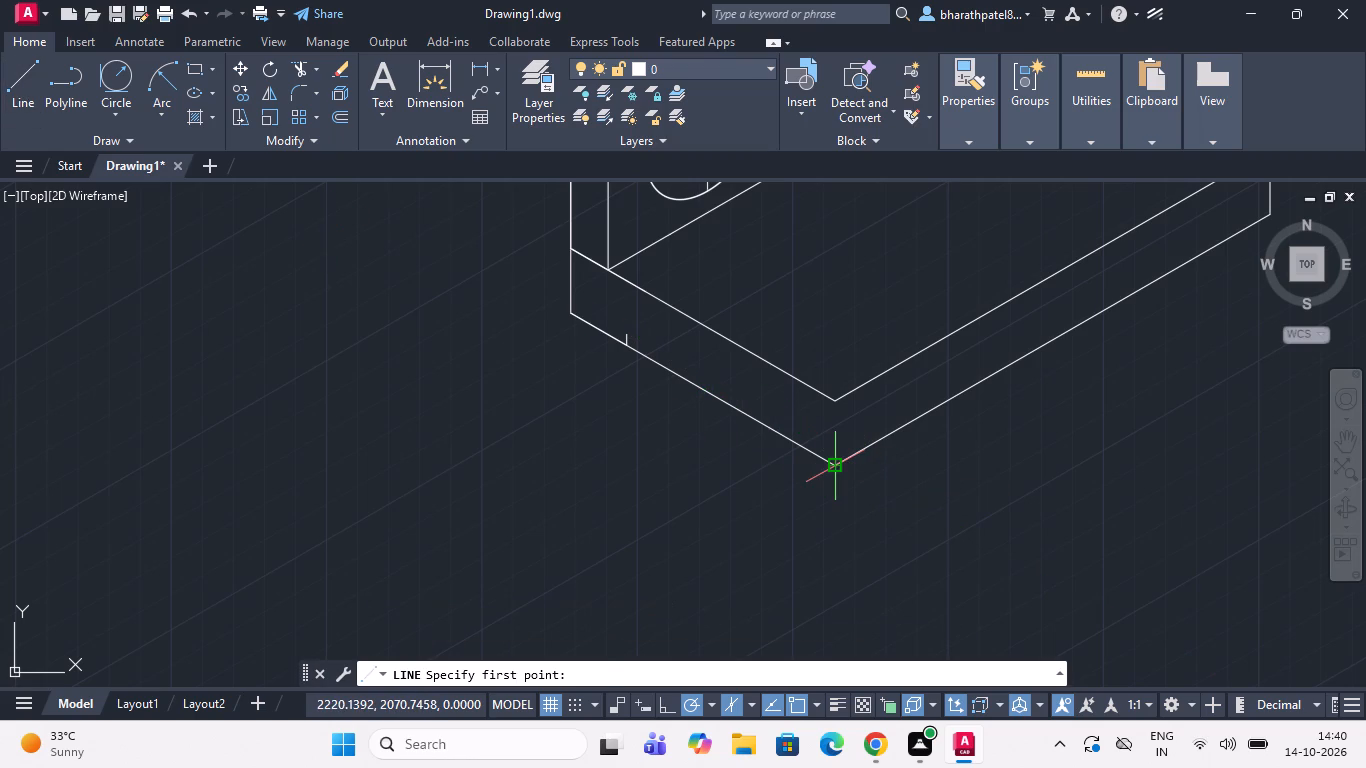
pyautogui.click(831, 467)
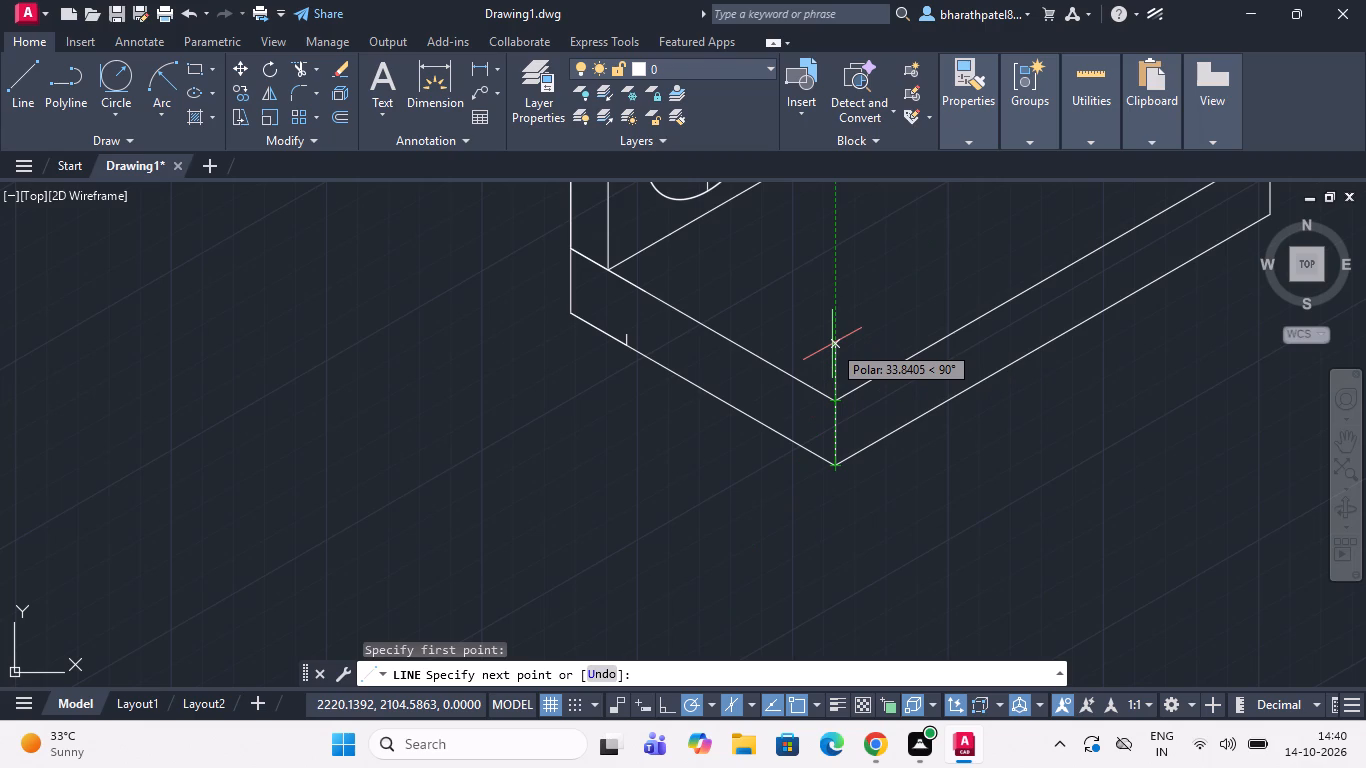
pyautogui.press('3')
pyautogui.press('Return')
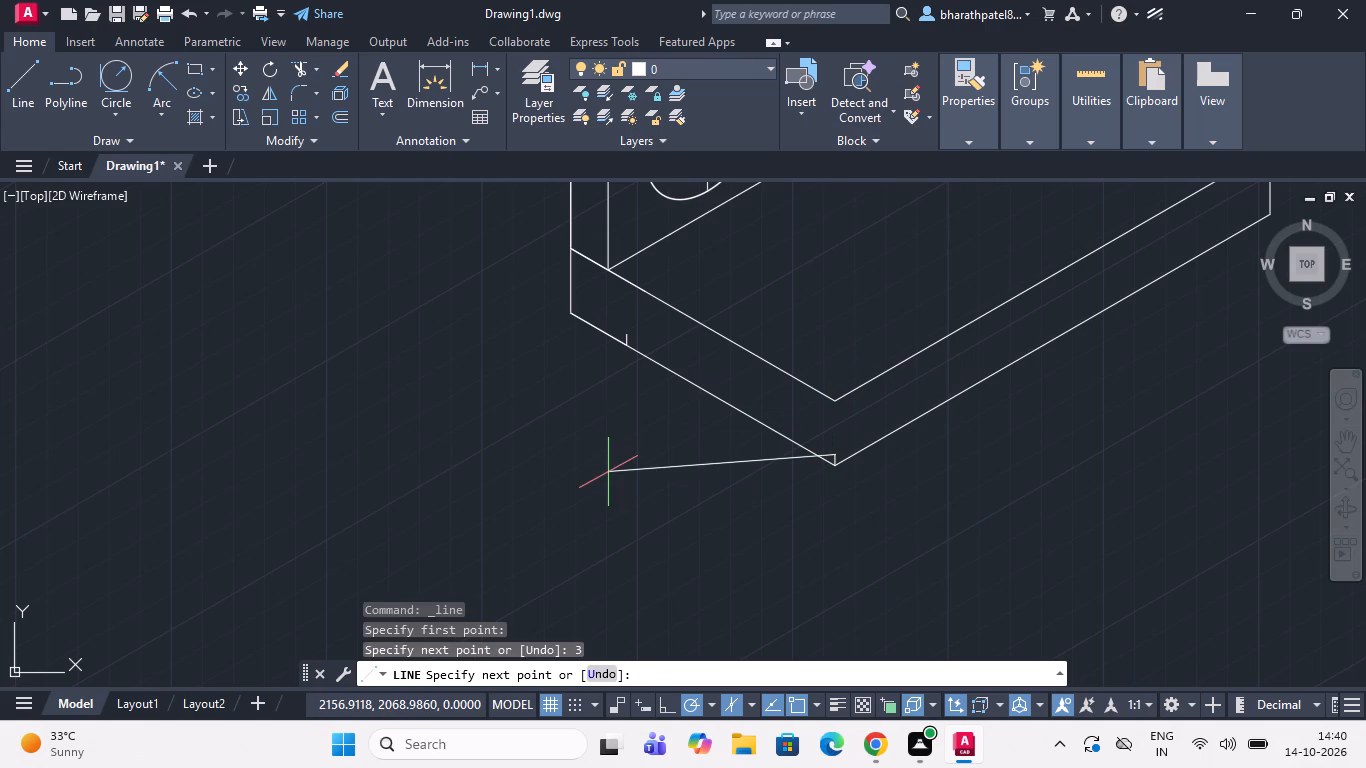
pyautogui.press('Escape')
# Draw a line from the bottom front corner, 18 back along the short bottom edge, 3 up, and across to the other 3-long line's top.
pyautogui.click(22, 84)
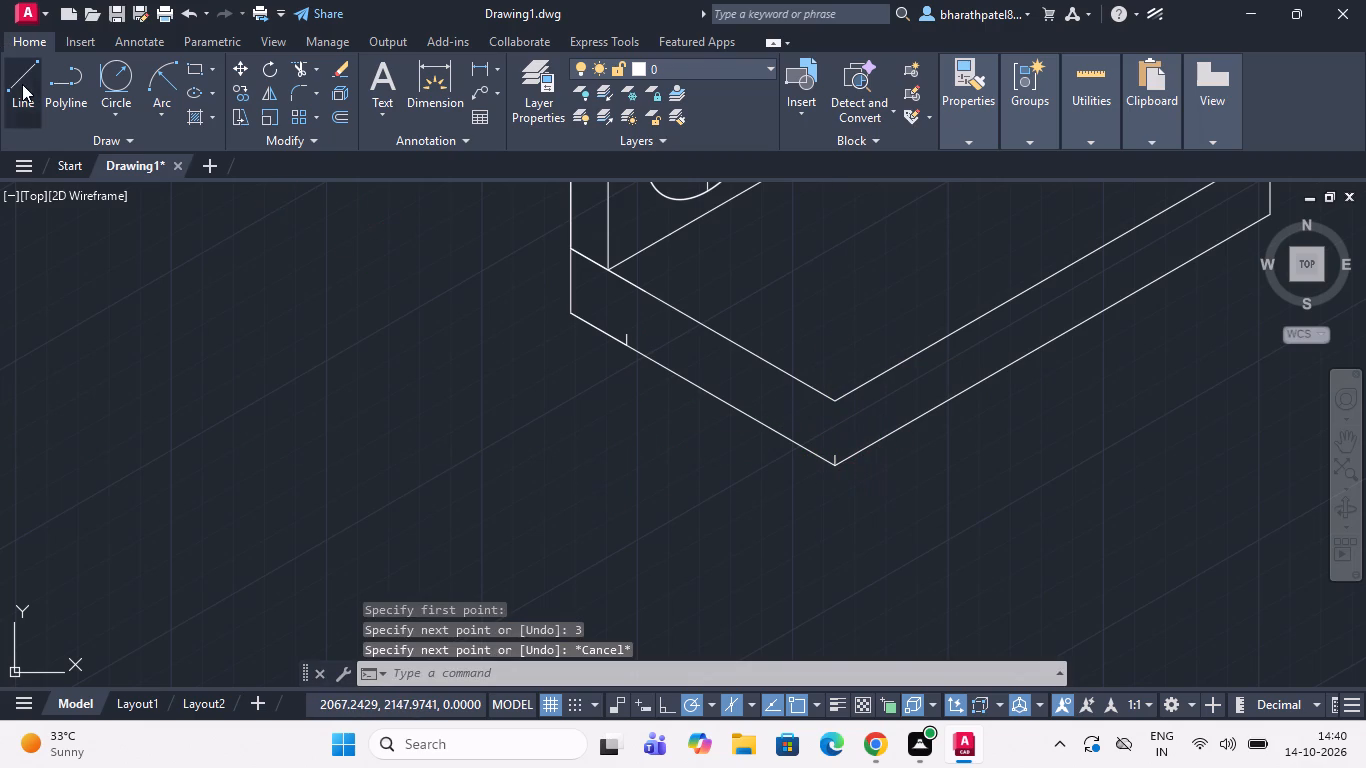
pyautogui.scroll(3, 825, 464)
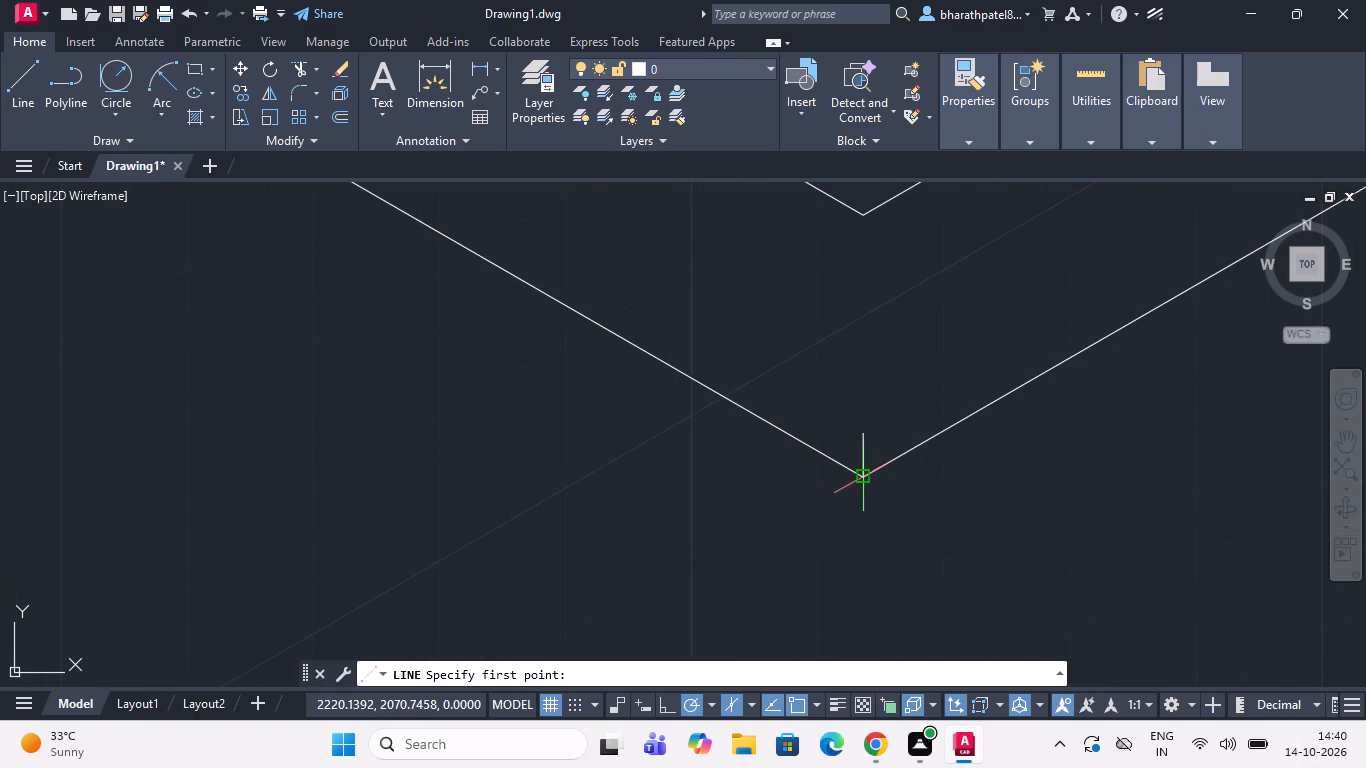
pyautogui.click(864, 476)
pyautogui.scroll(-4, 864, 476)
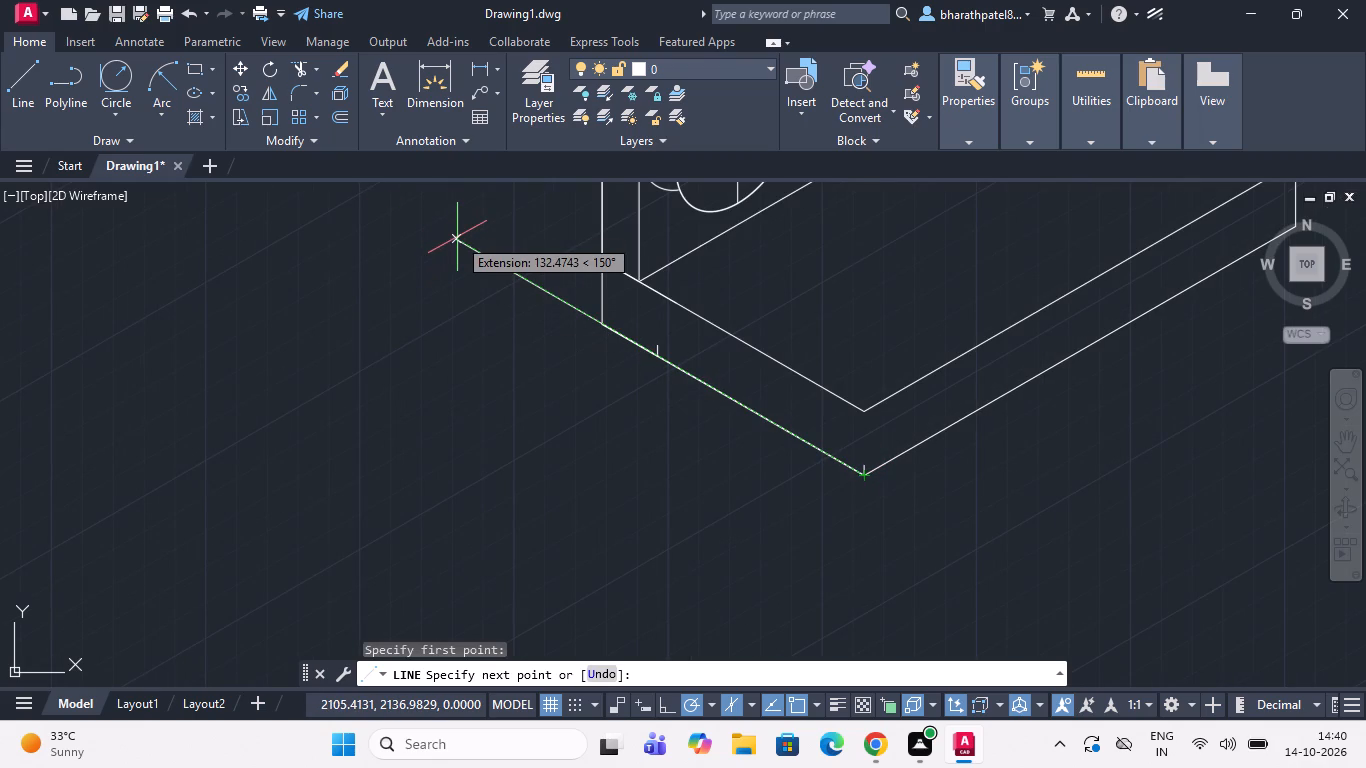
pyautogui.write('18')
pyautogui.press('Return')
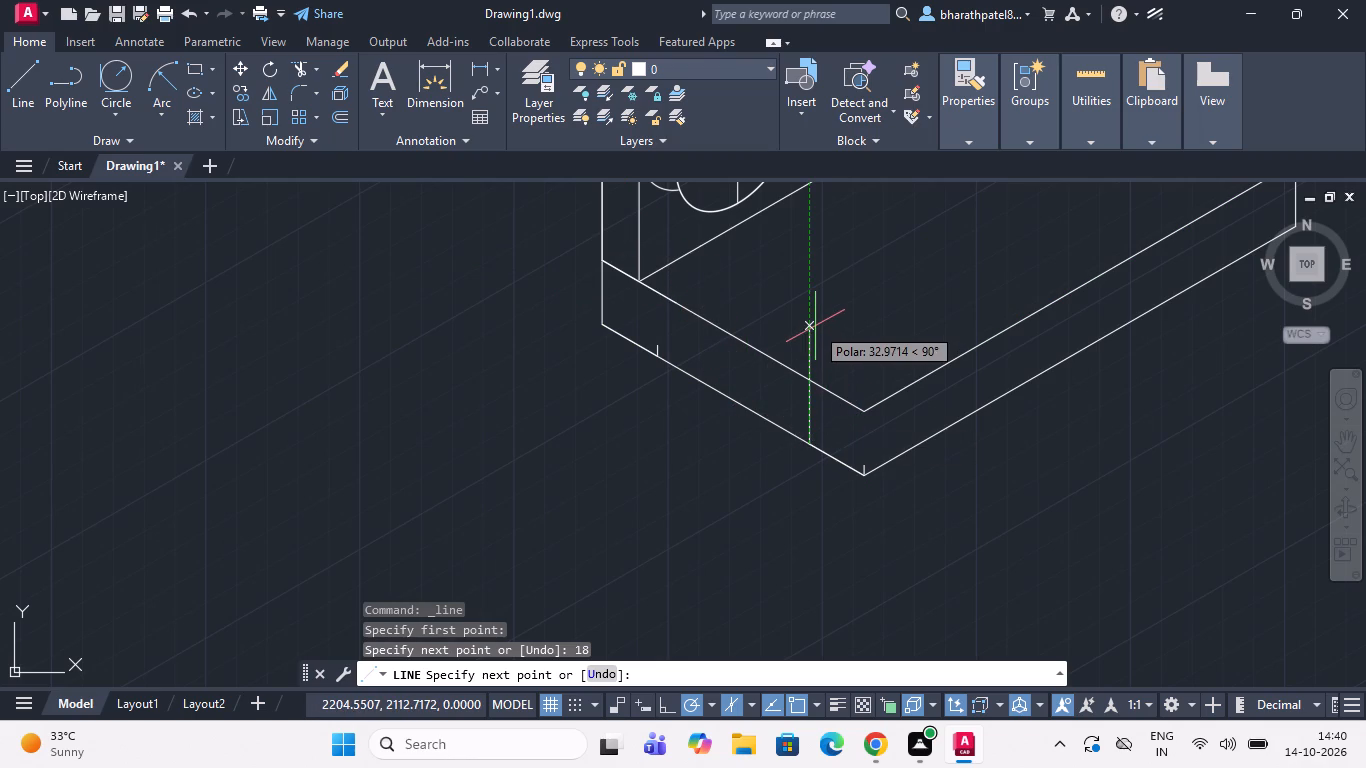
pyautogui.press('3')
pyautogui.press('Return')
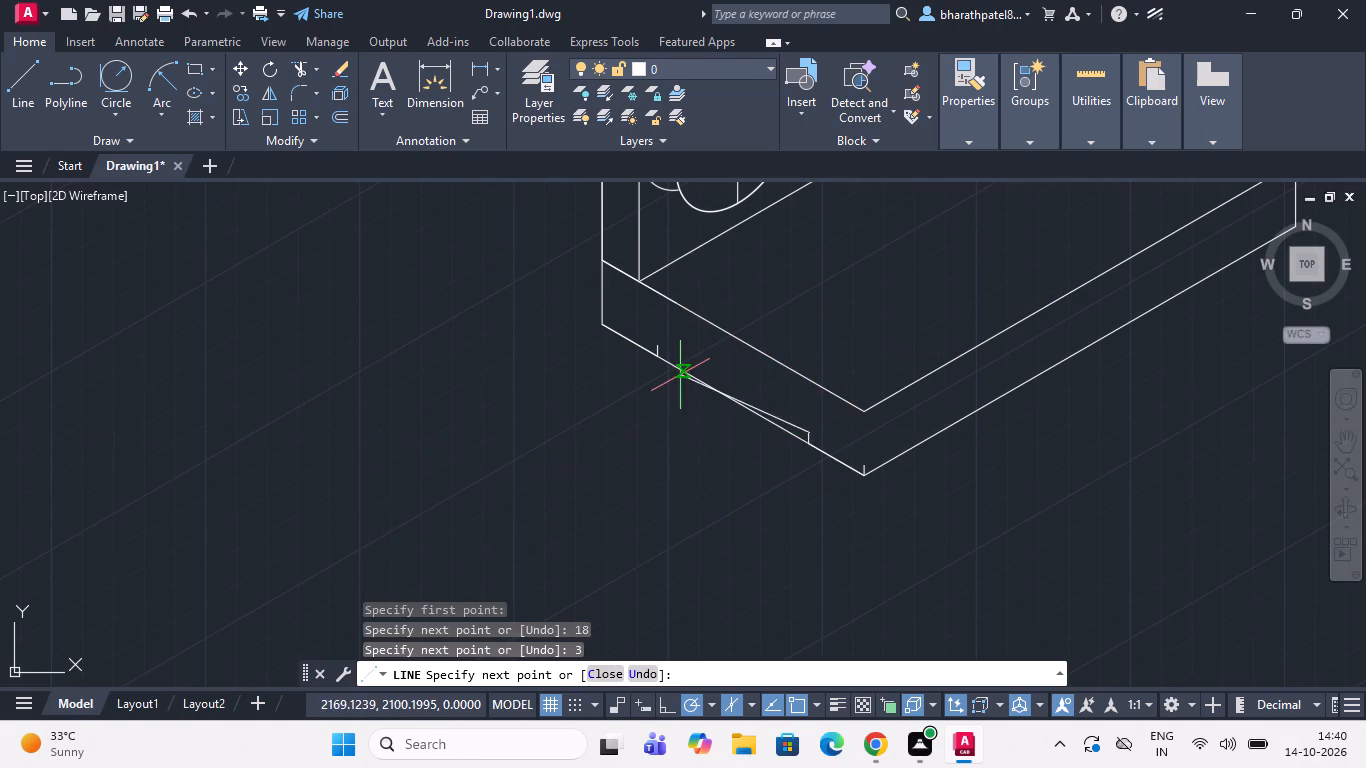
pyautogui.scroll(2, 680, 375)
pyautogui.scroll(2, 614, 294)
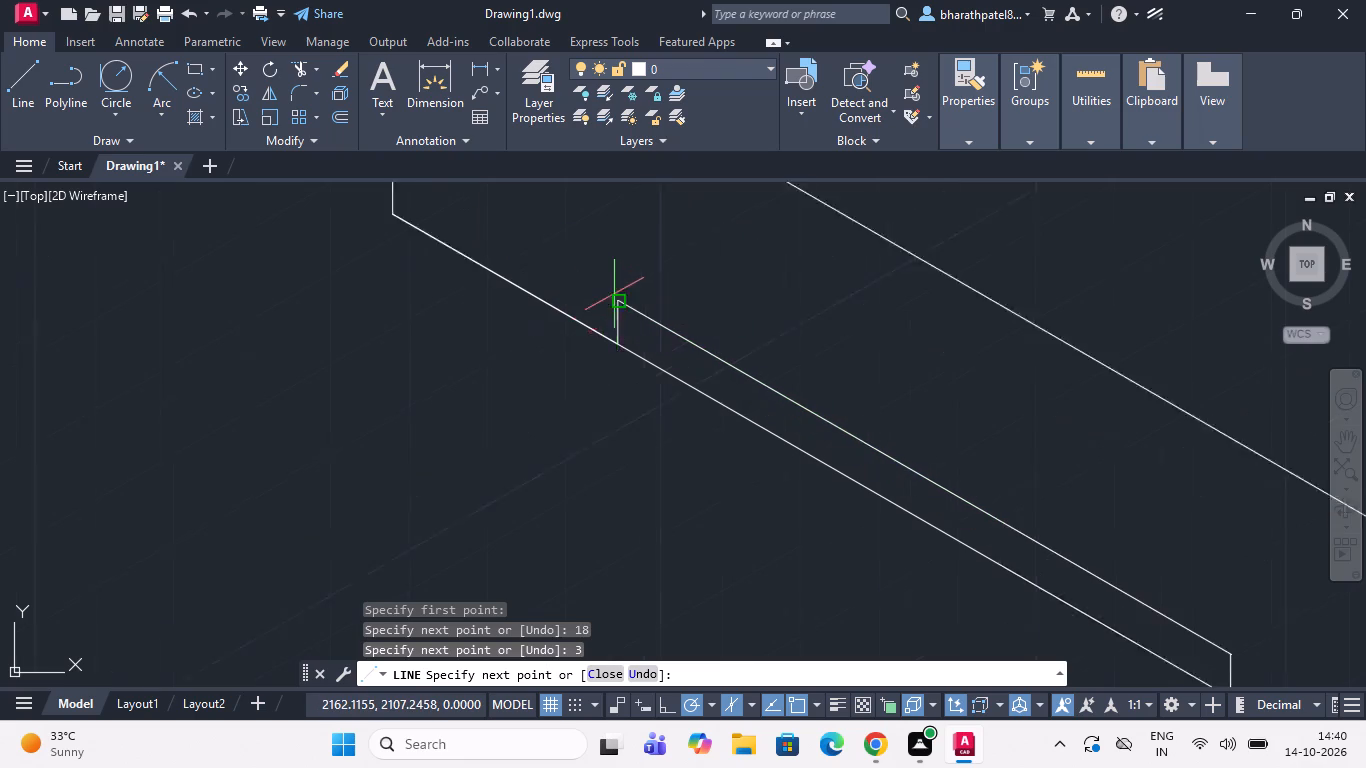
pyautogui.scroll(1, 614, 294)
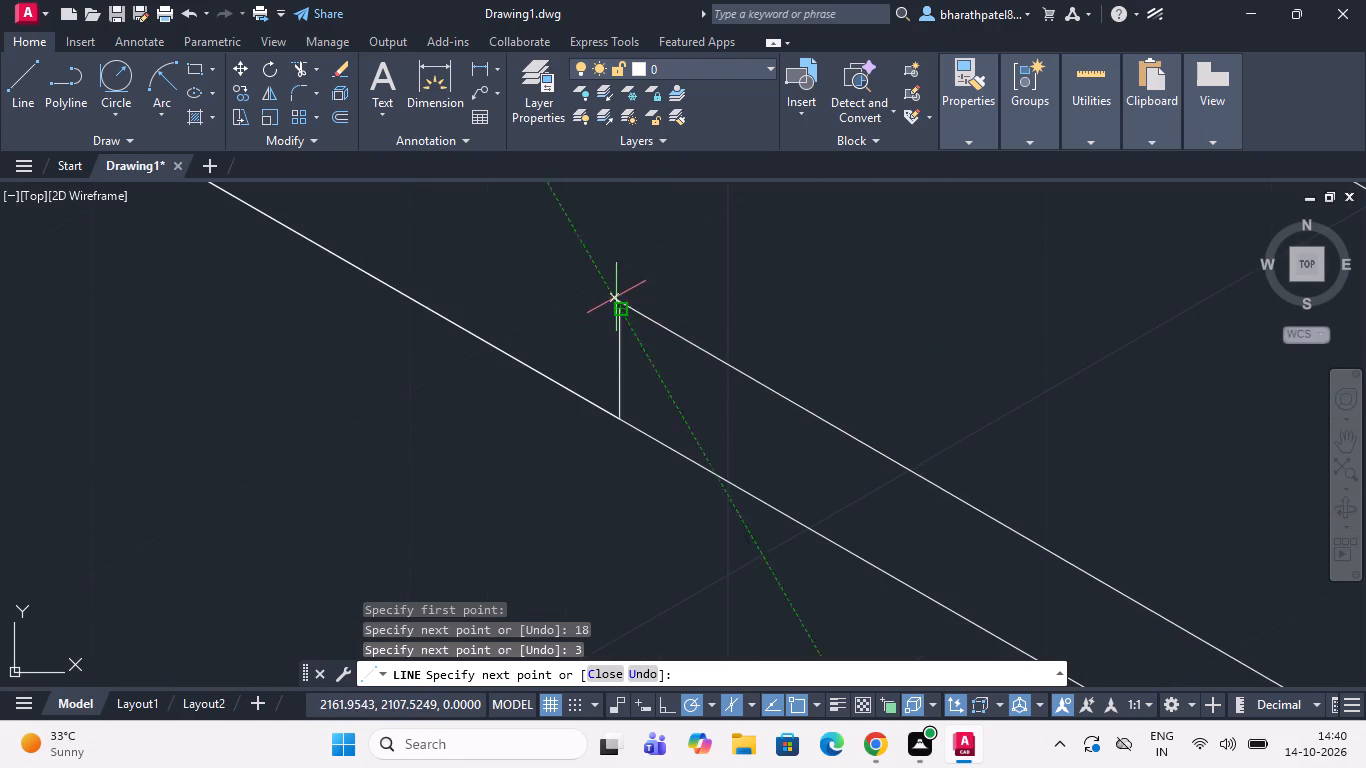
pyautogui.click(616, 309)
pyautogui.scroll(-1, 616, 309)
pyautogui.press('Escape')
pyautogui.scroll(-2, 478, 293)
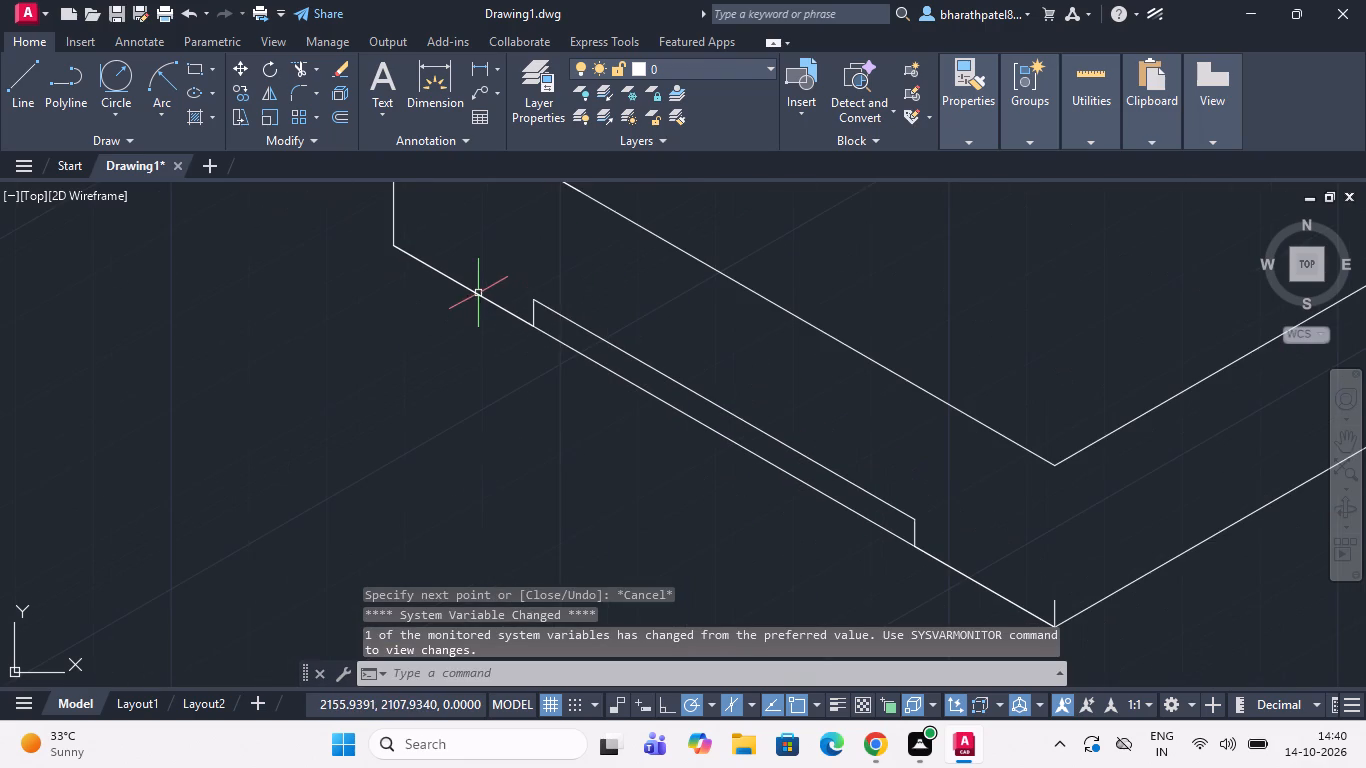
pyautogui.scroll(-3, 573, 334)
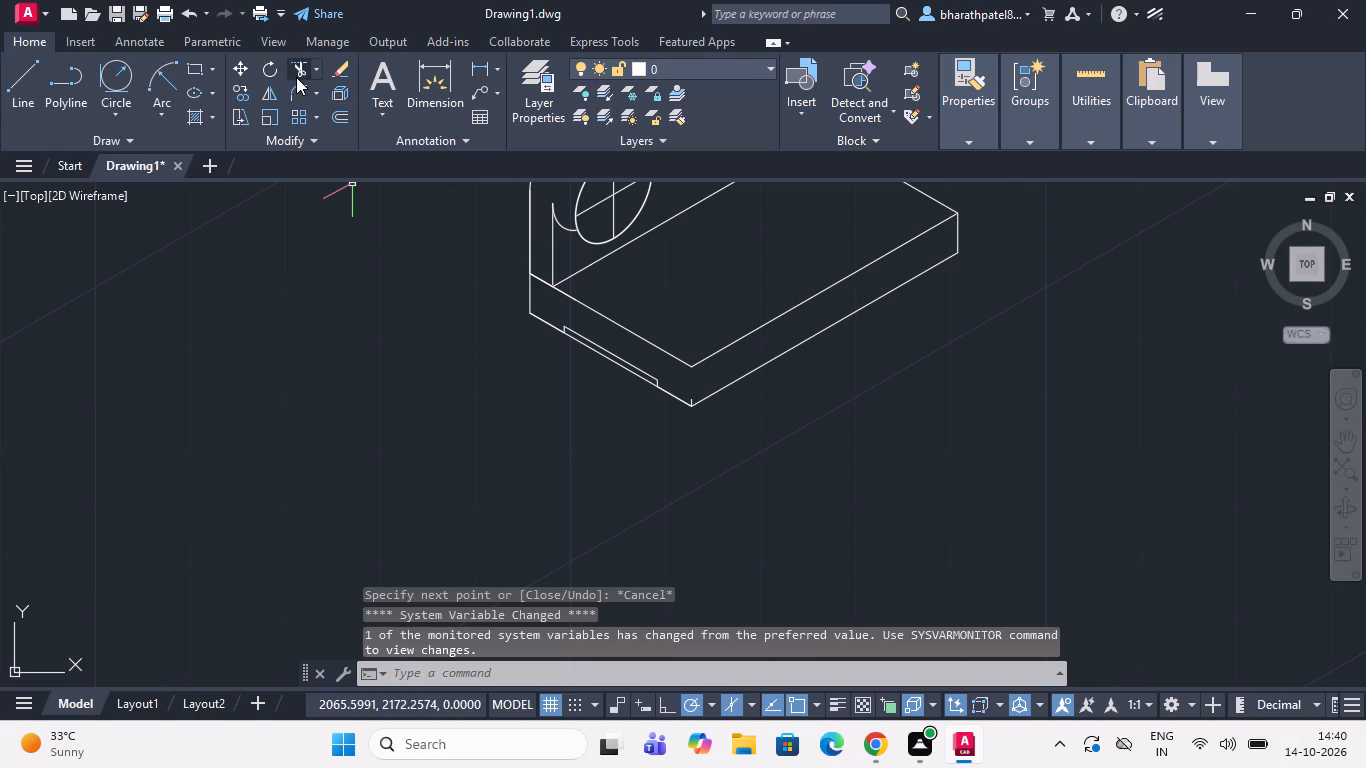
# Trim away the stray vertical line at the bottom front corner and the bottom edge segment beneath the 3-high recess.
pyautogui.click(294, 71)
pyautogui.scroll(3, 715, 411)
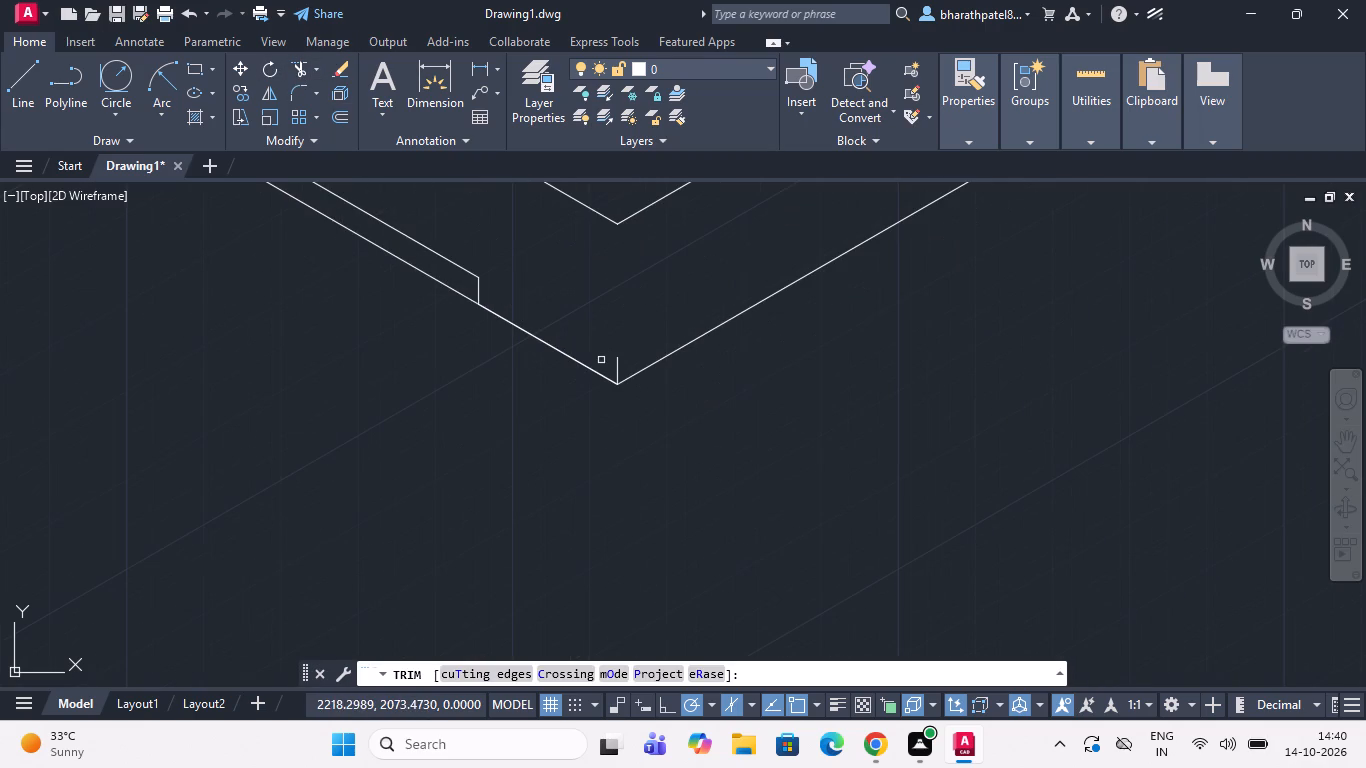
pyautogui.click(618, 365)
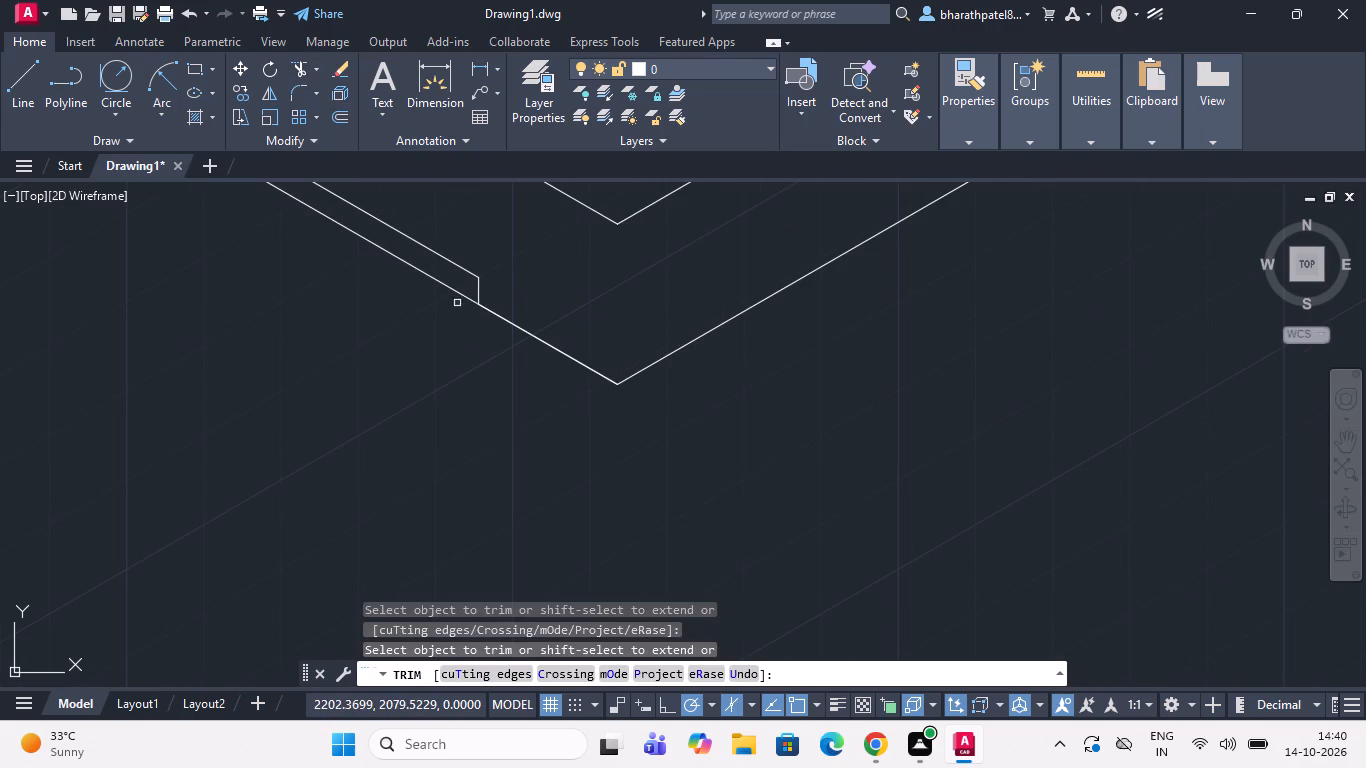
pyautogui.click(455, 291)
# Trim the upper boss's slanted centre line where it extends beyond the front outer circle.
pyautogui.scroll(-4, 494, 367)
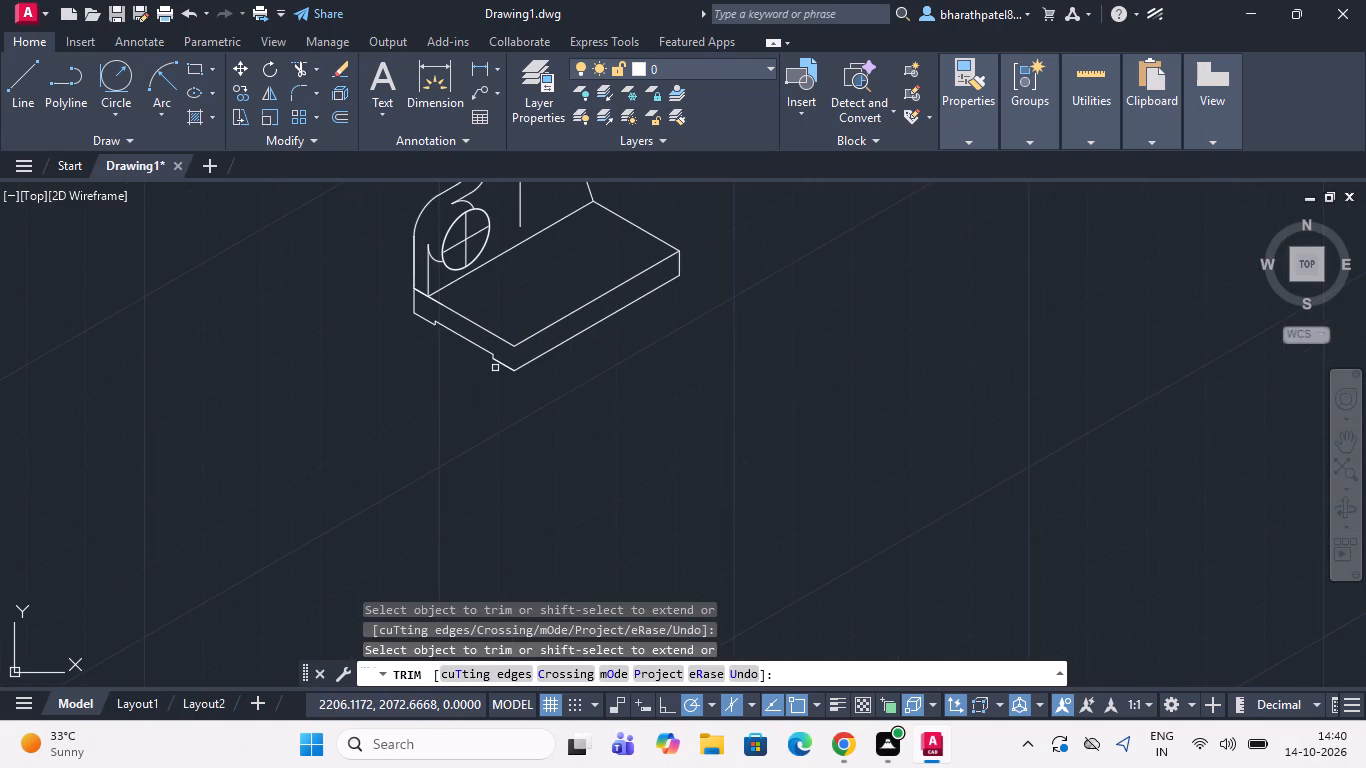
pyautogui.scroll(-3, 504, 390)
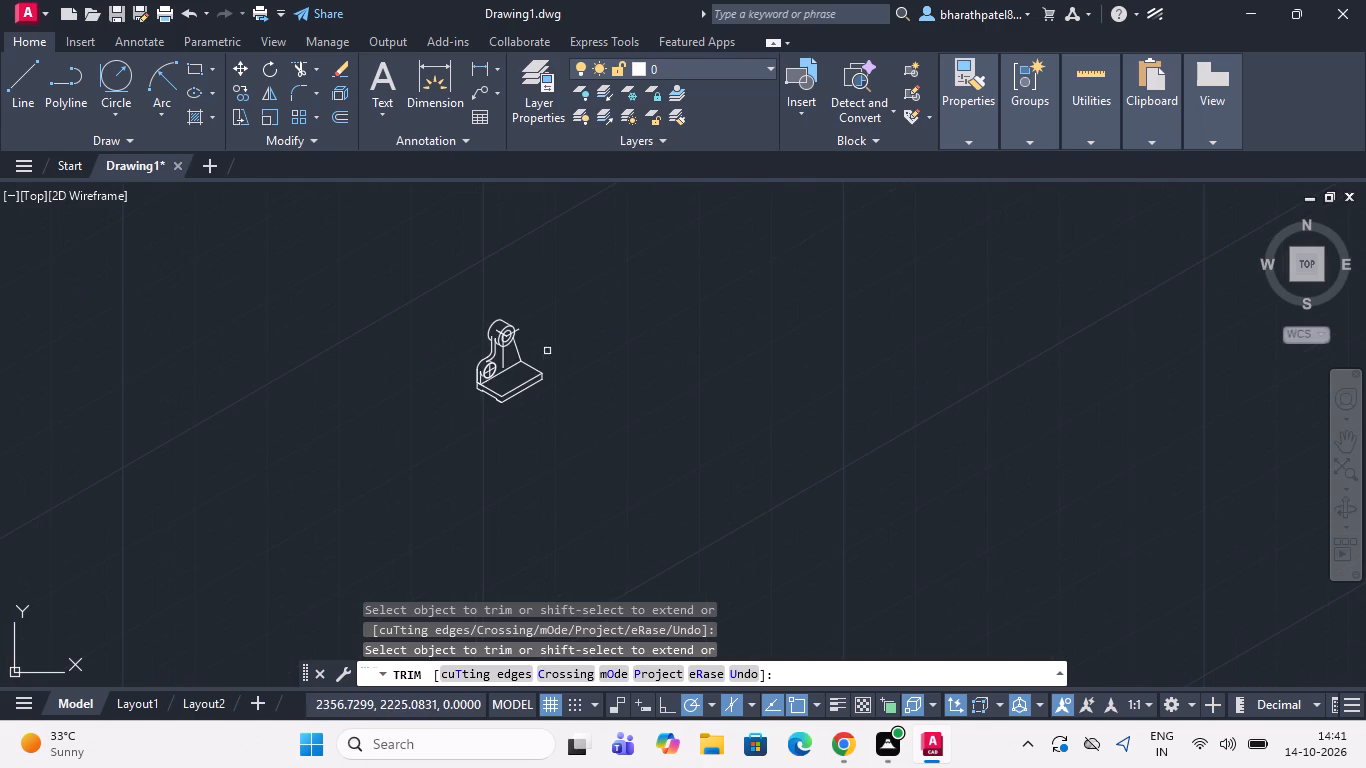
pyautogui.scroll(2, 525, 377)
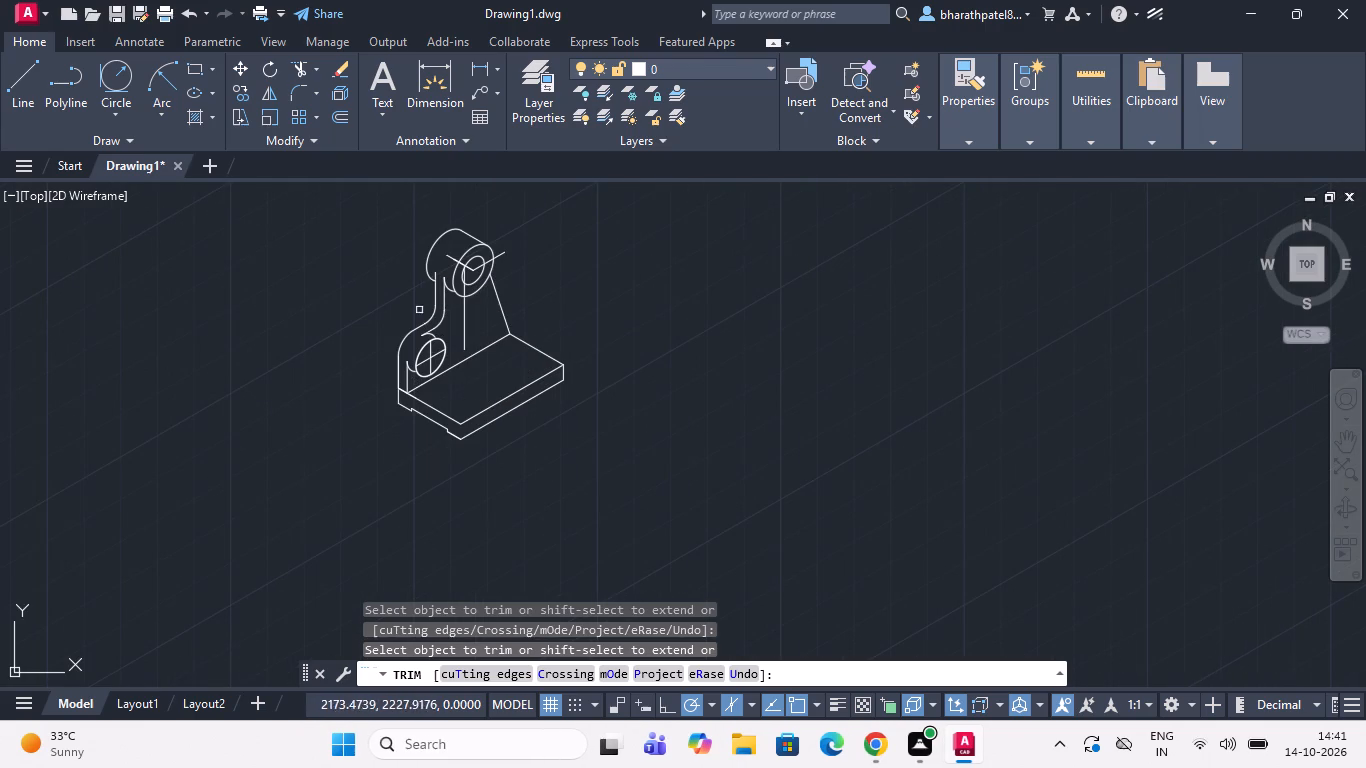
pyautogui.scroll(2, 410, 296)
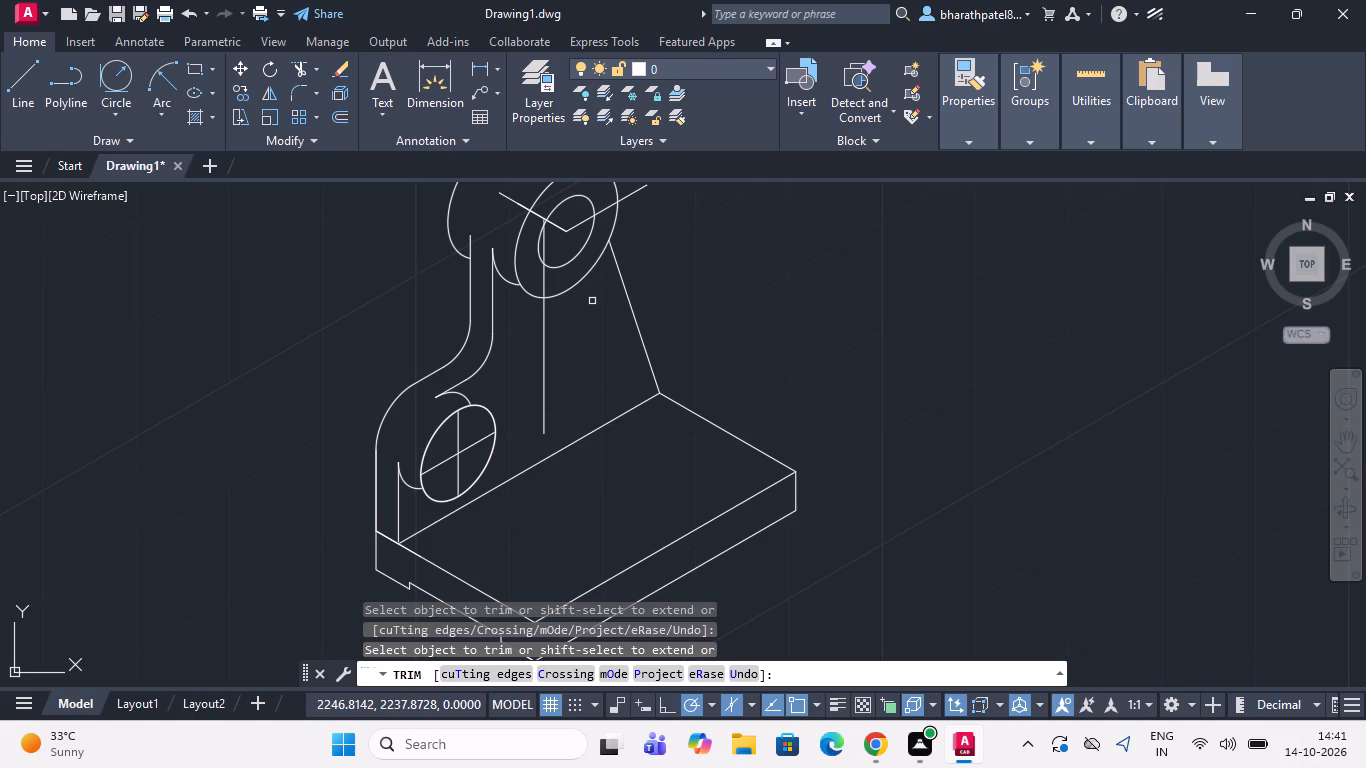
pyautogui.scroll(-2, 592, 301)
pyautogui.scroll(1, 616, 248)
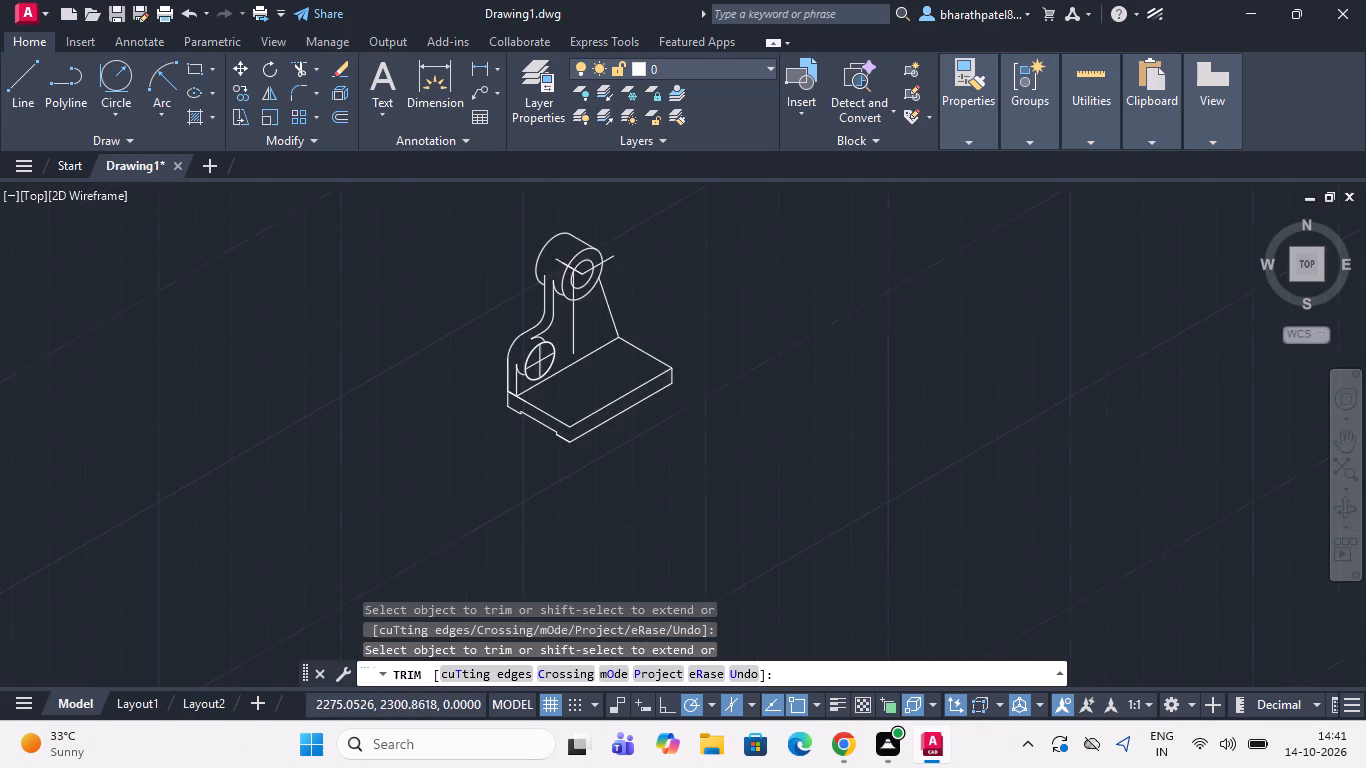
pyautogui.scroll(2, 616, 248)
pyautogui.moveTo(568, 256); pyautogui.dragTo(577, 262)
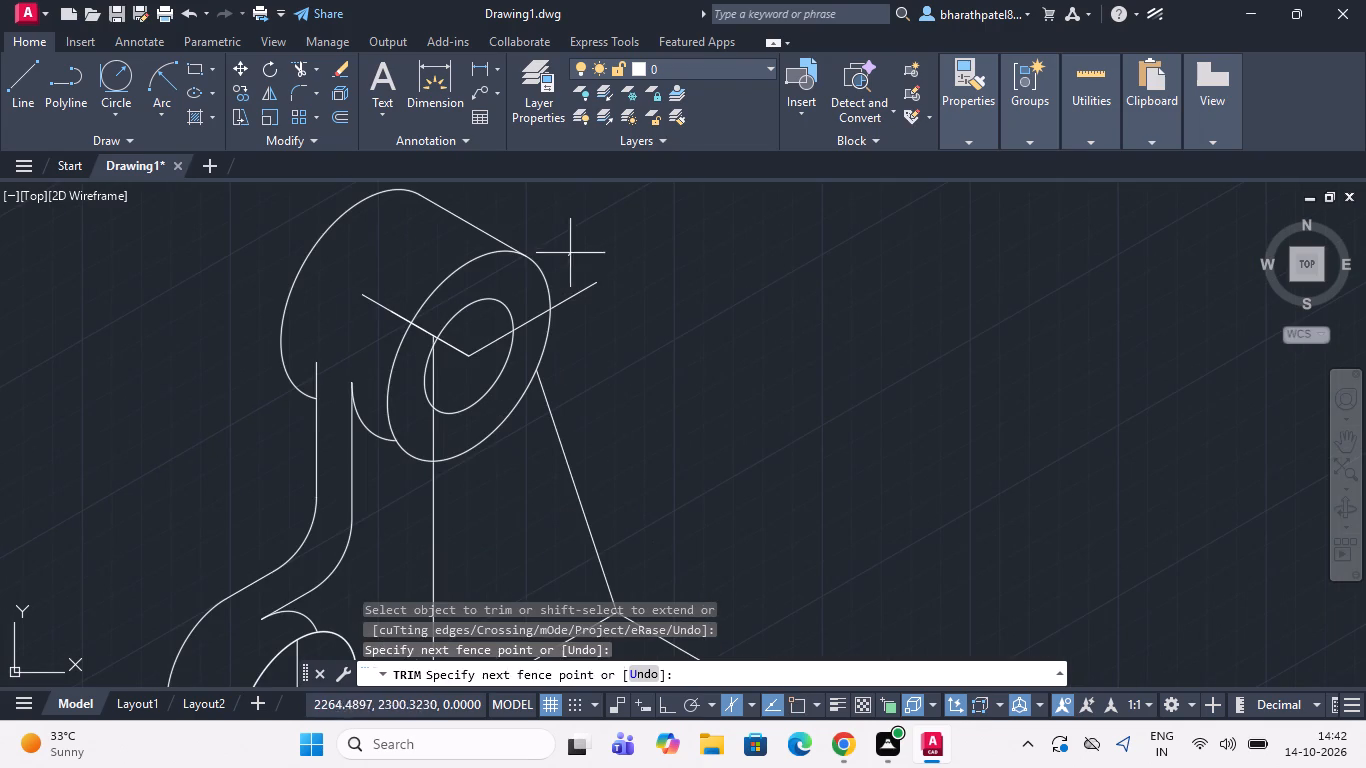
pyautogui.moveTo(577, 262); pyautogui.dragTo(589, 289)
pyautogui.click(605, 331)
# Draw connected construction lines from the slab's top front corner: 35 along the long front edge, 30 inward, and 70 parallel to that edge.
pyautogui.scroll(-2, 604, 316)
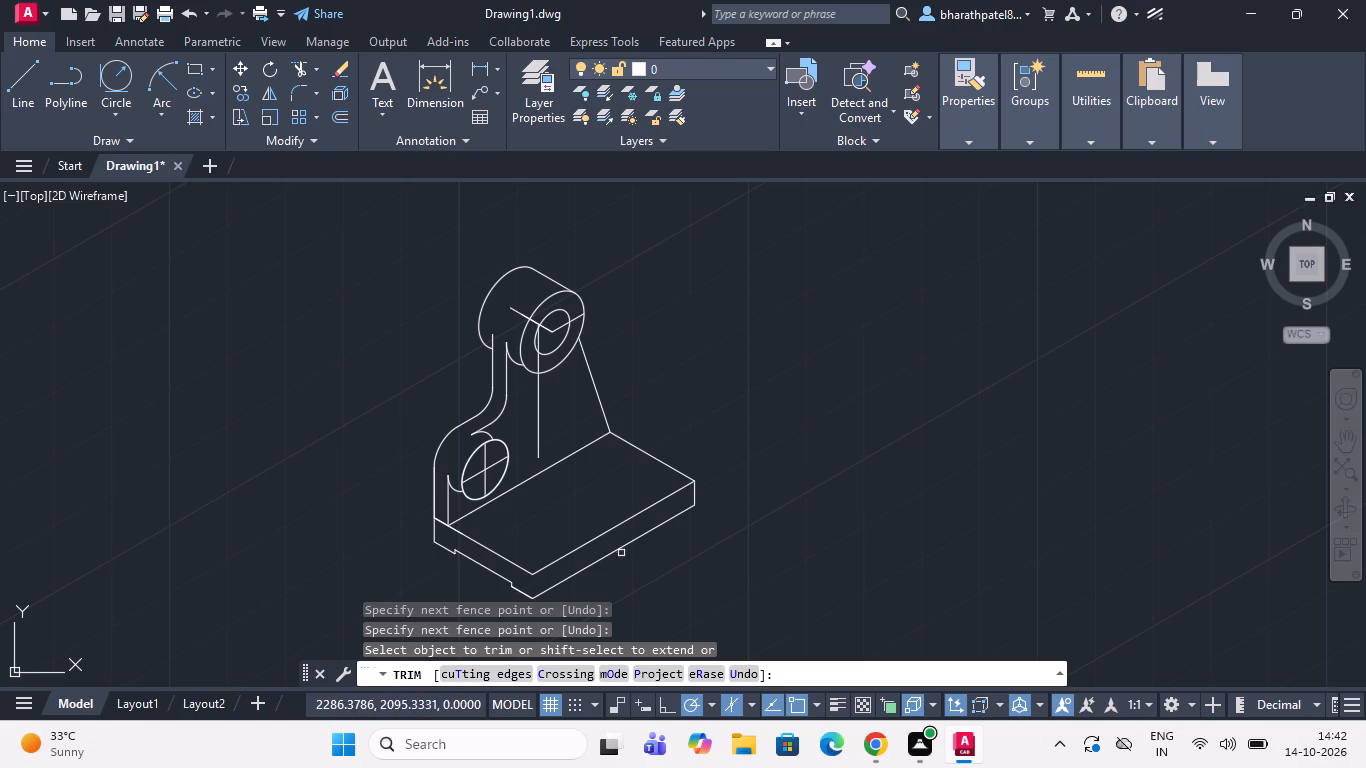
pyautogui.scroll(-2, 639, 327)
pyautogui.scroll(3, 628, 362)
pyautogui.scroll(-2, 628, 362)
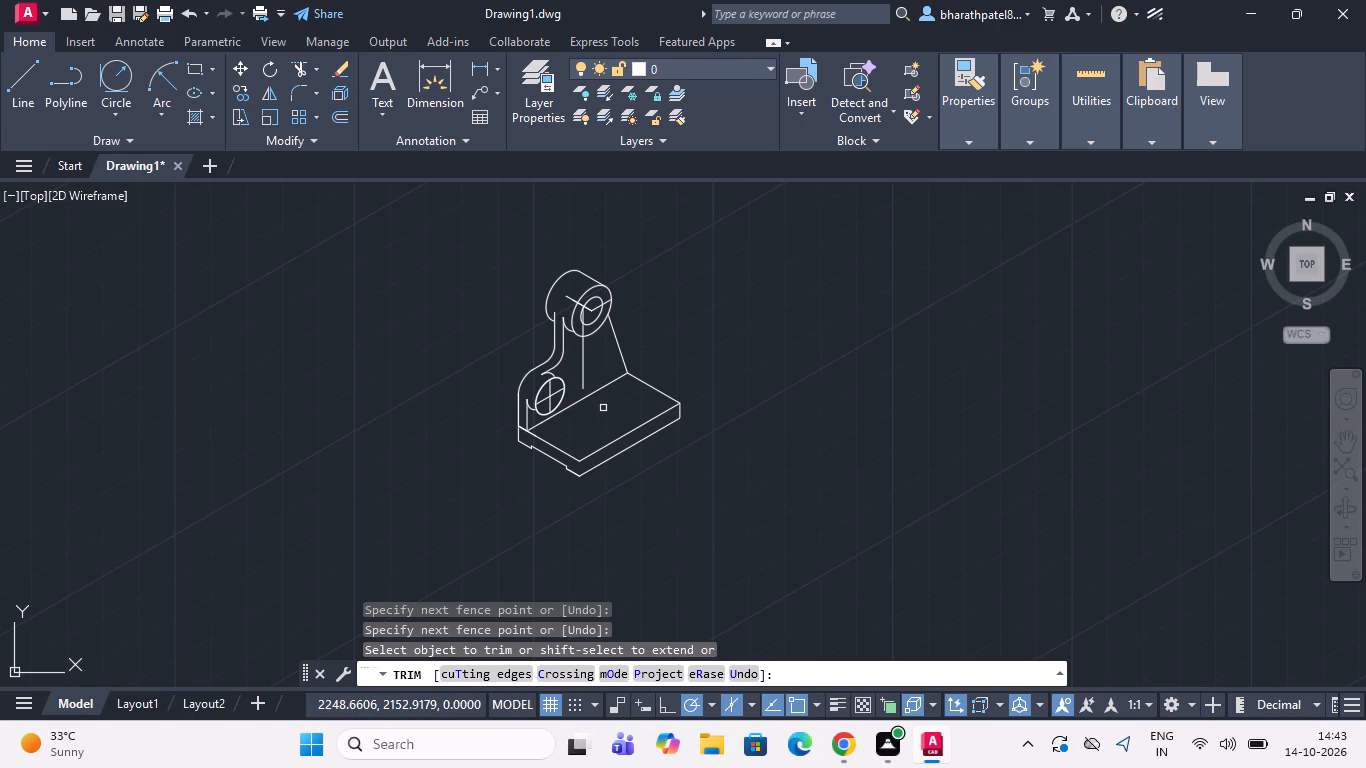
pyautogui.click(10, 76)
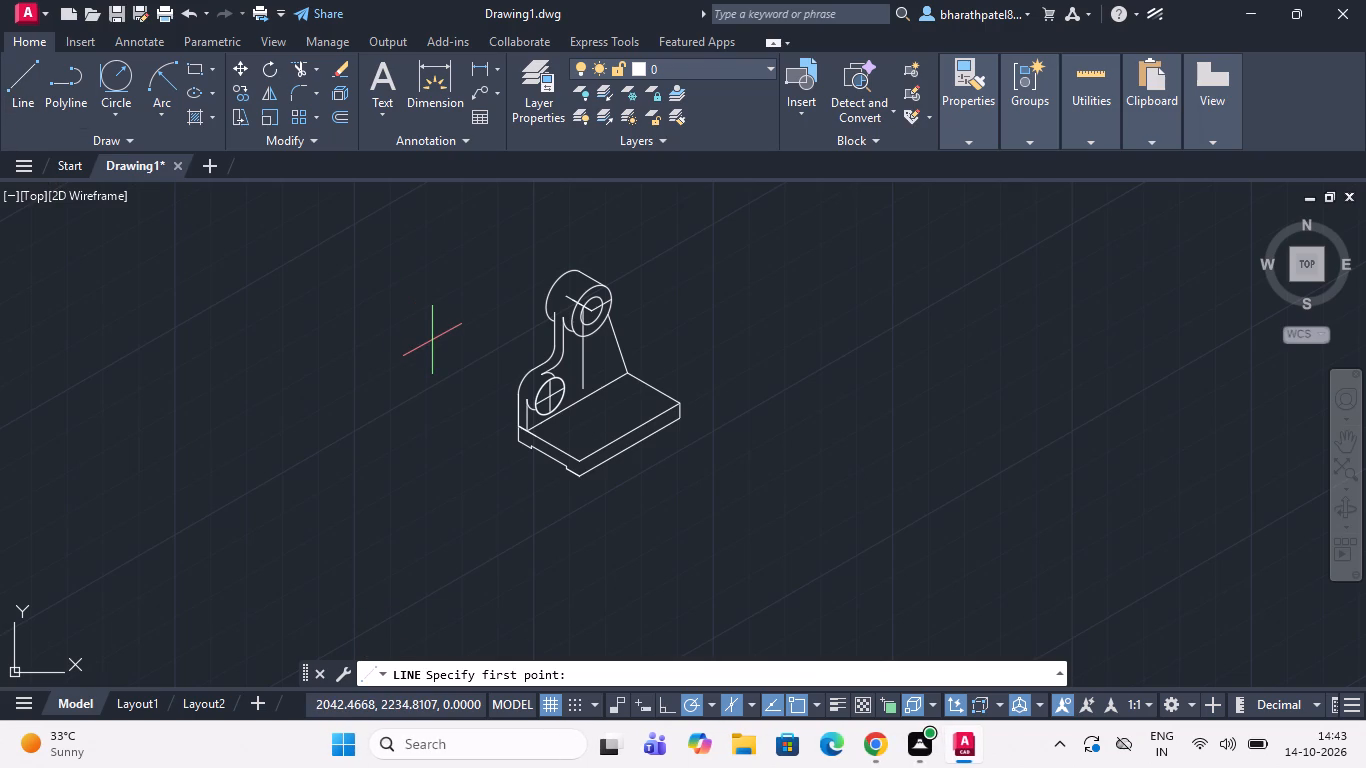
pyautogui.scroll(2, 593, 428)
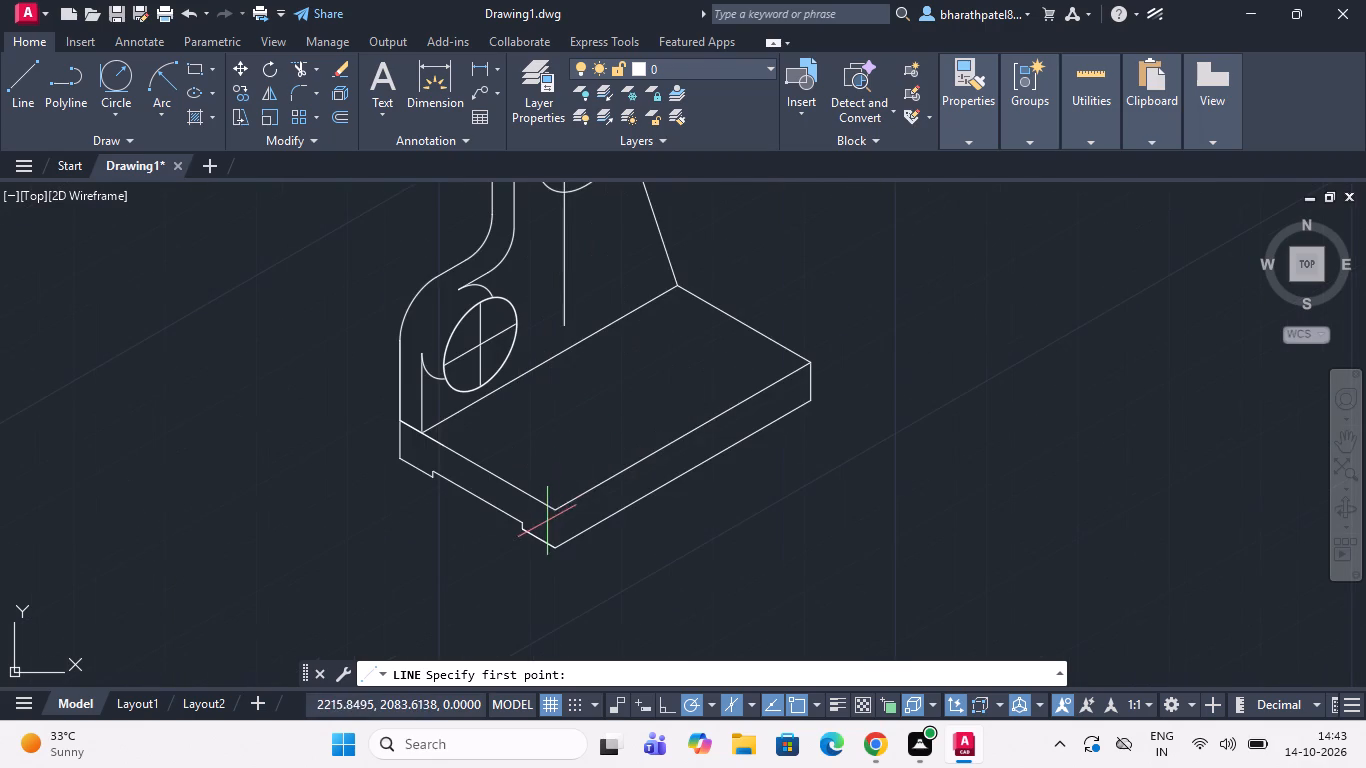
pyautogui.click(555, 510)
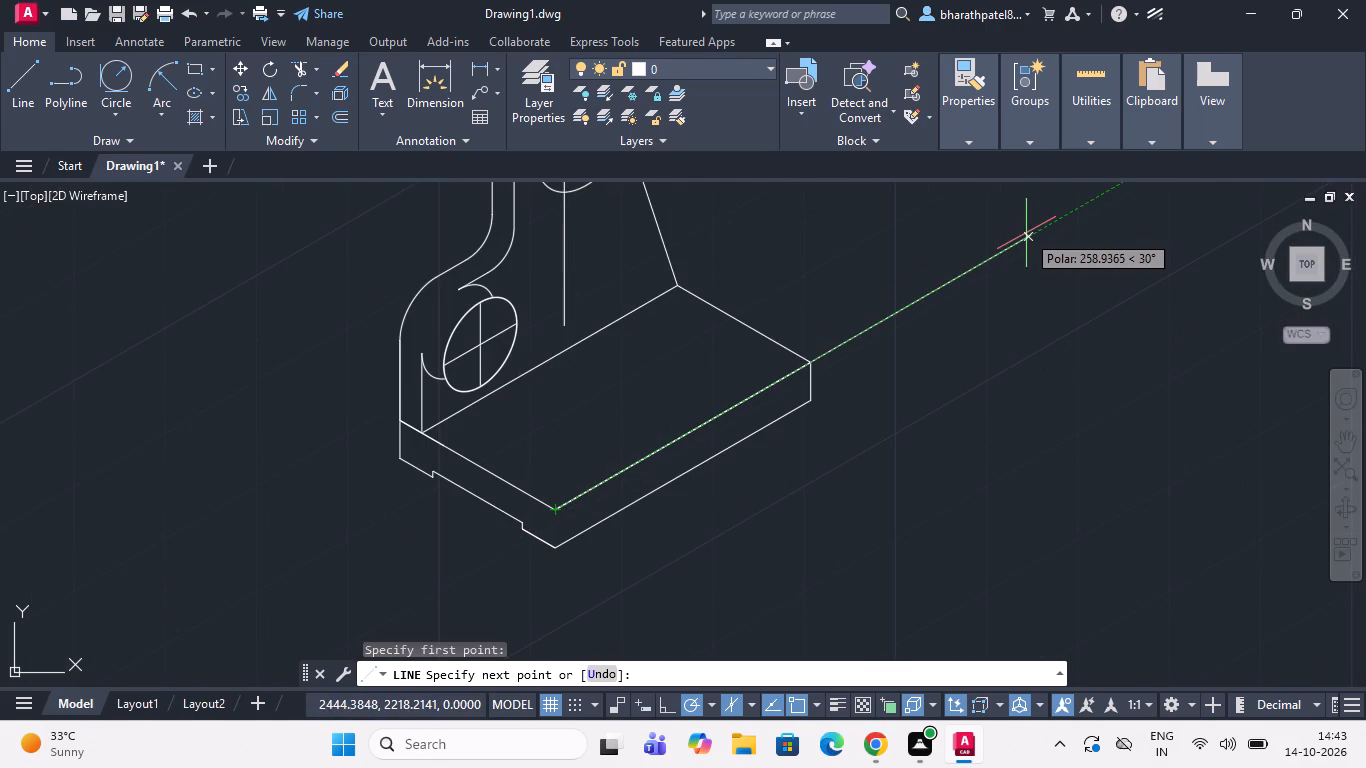
pyautogui.write('35')
pyautogui.press('Return')
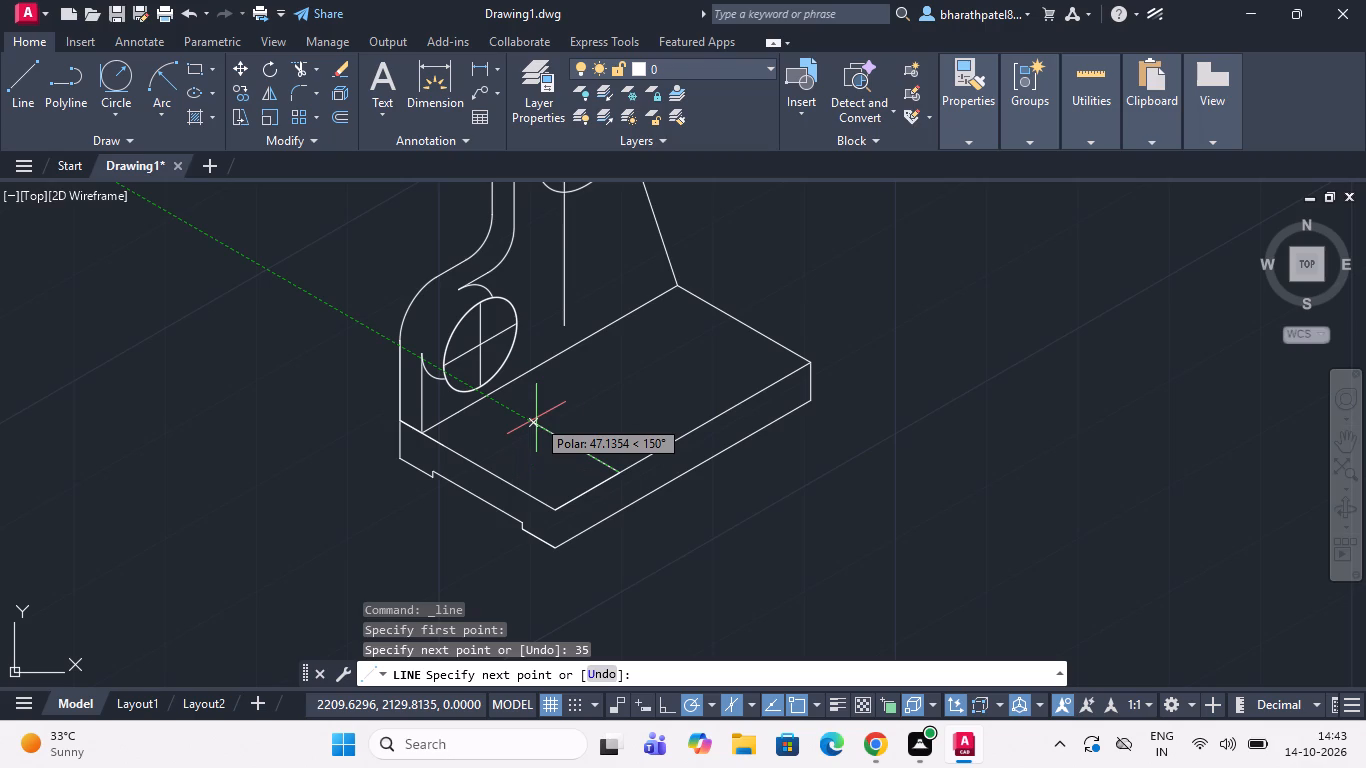
pyautogui.write('30')
pyautogui.press('Return')
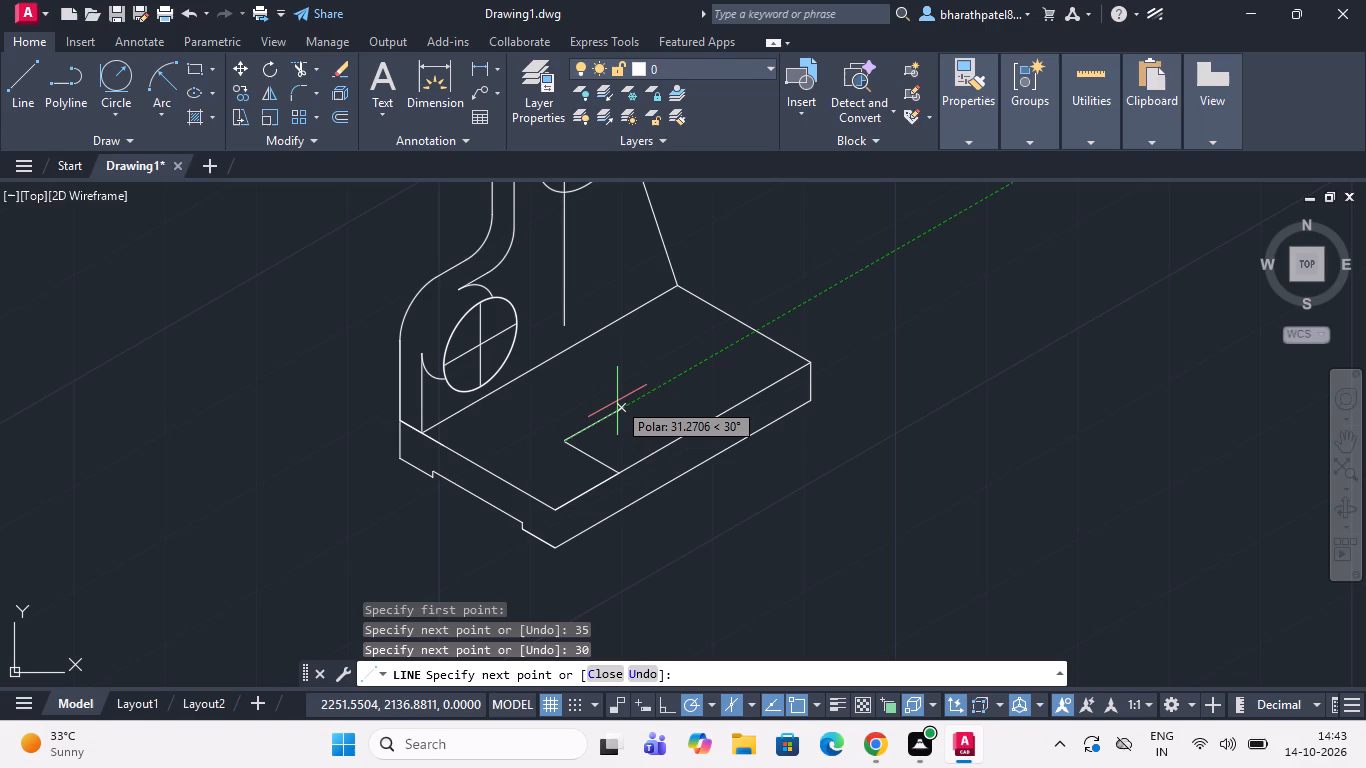
pyautogui.write('70')
pyautogui.press('Return')
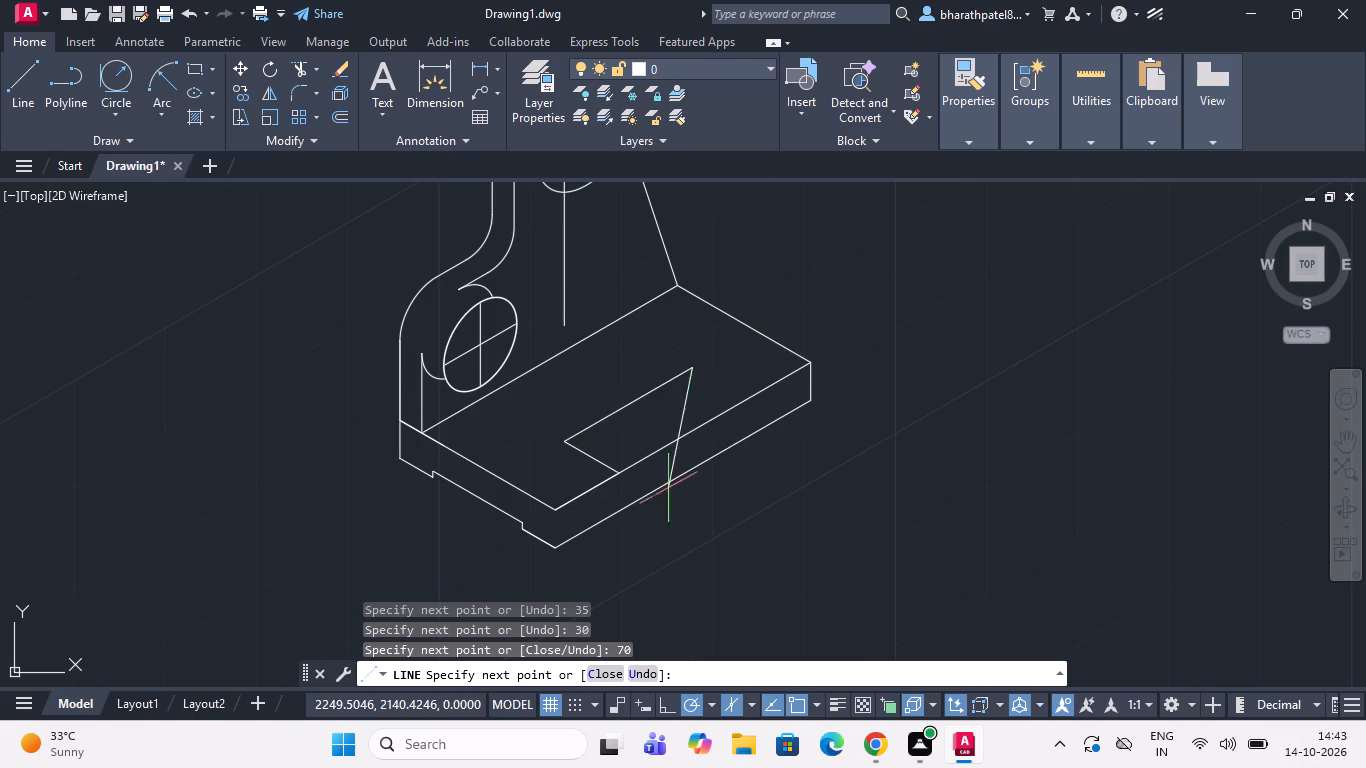
pyautogui.press('Escape')
# Draw a 16-diameter isocircle in the top isoplane, centred where the 30 and 70 construction lines meet on the slab's top face.
pyautogui.scroll(-1, 673, 378)
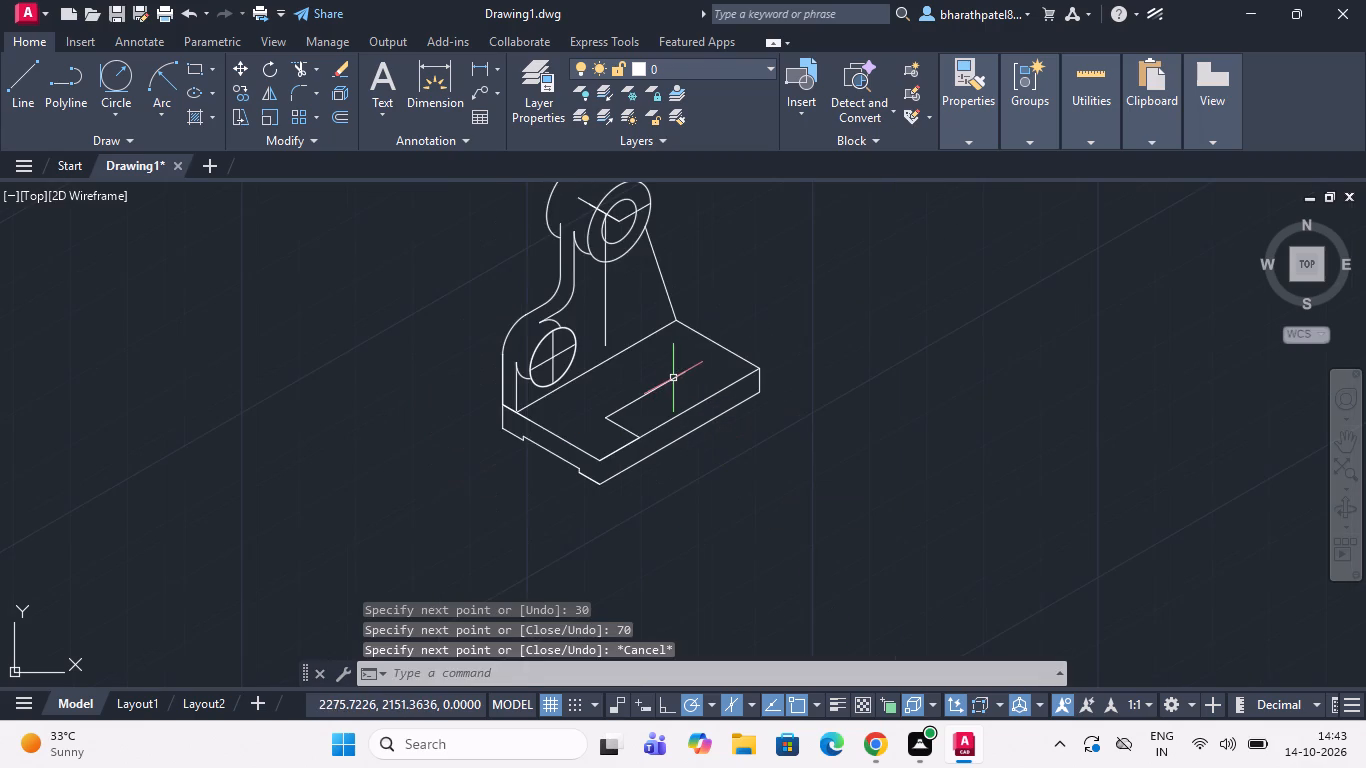
pyautogui.scroll(2, 708, 338)
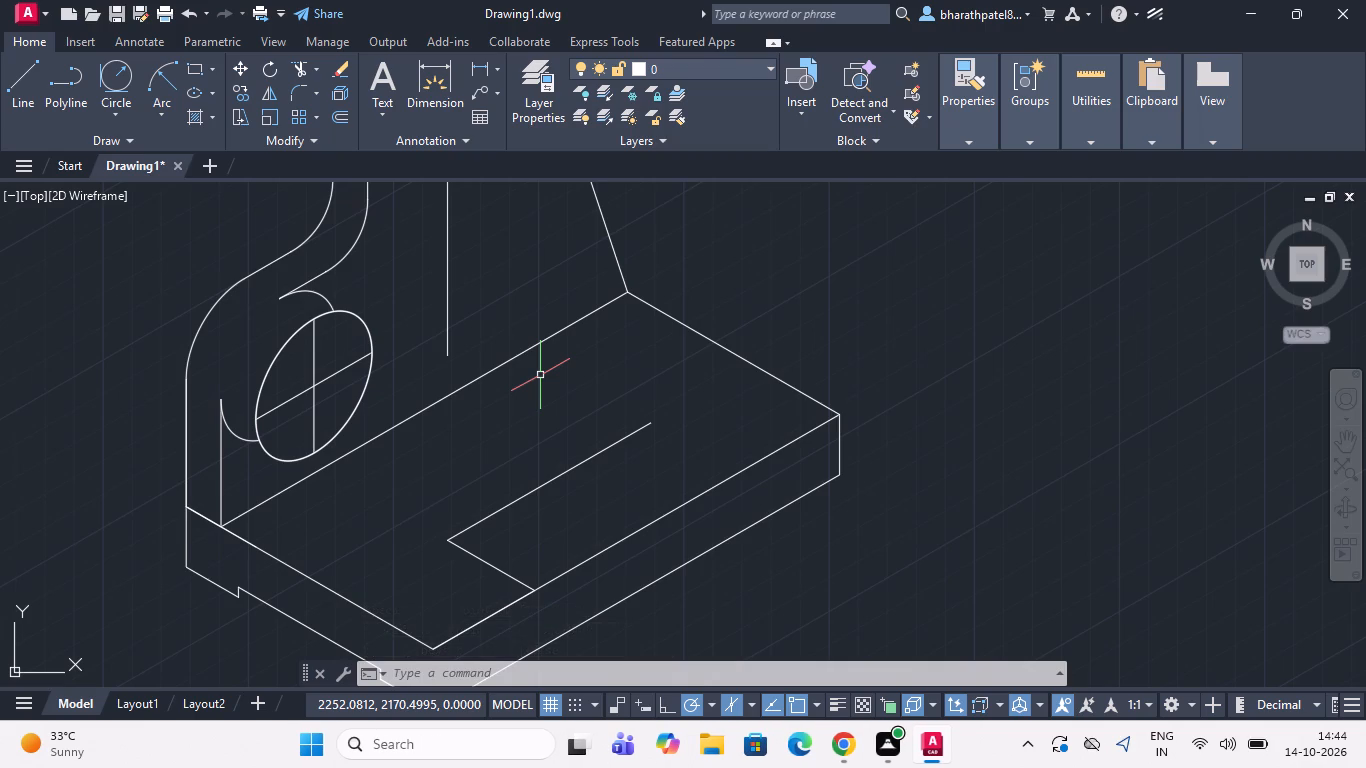
pyautogui.write('ell')
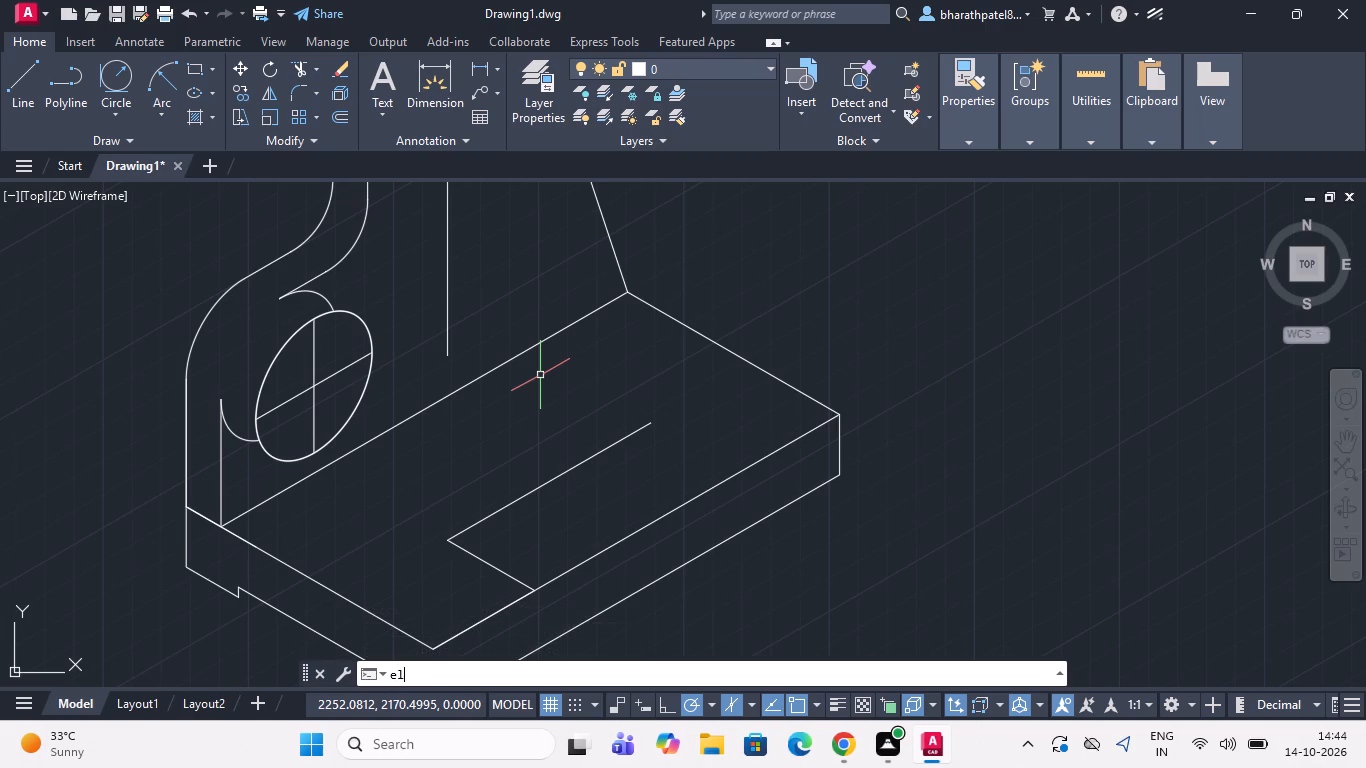
pyautogui.press('Return')
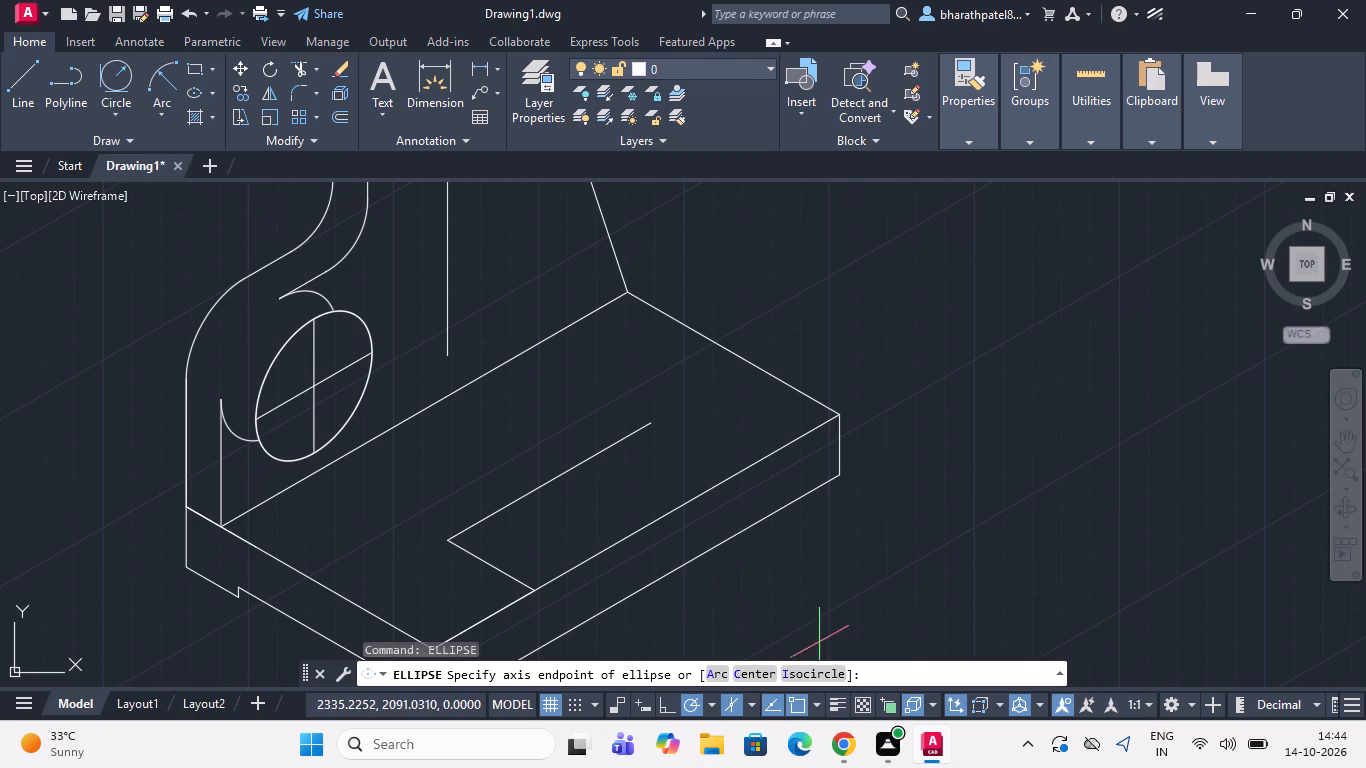
pyautogui.click(817, 671)
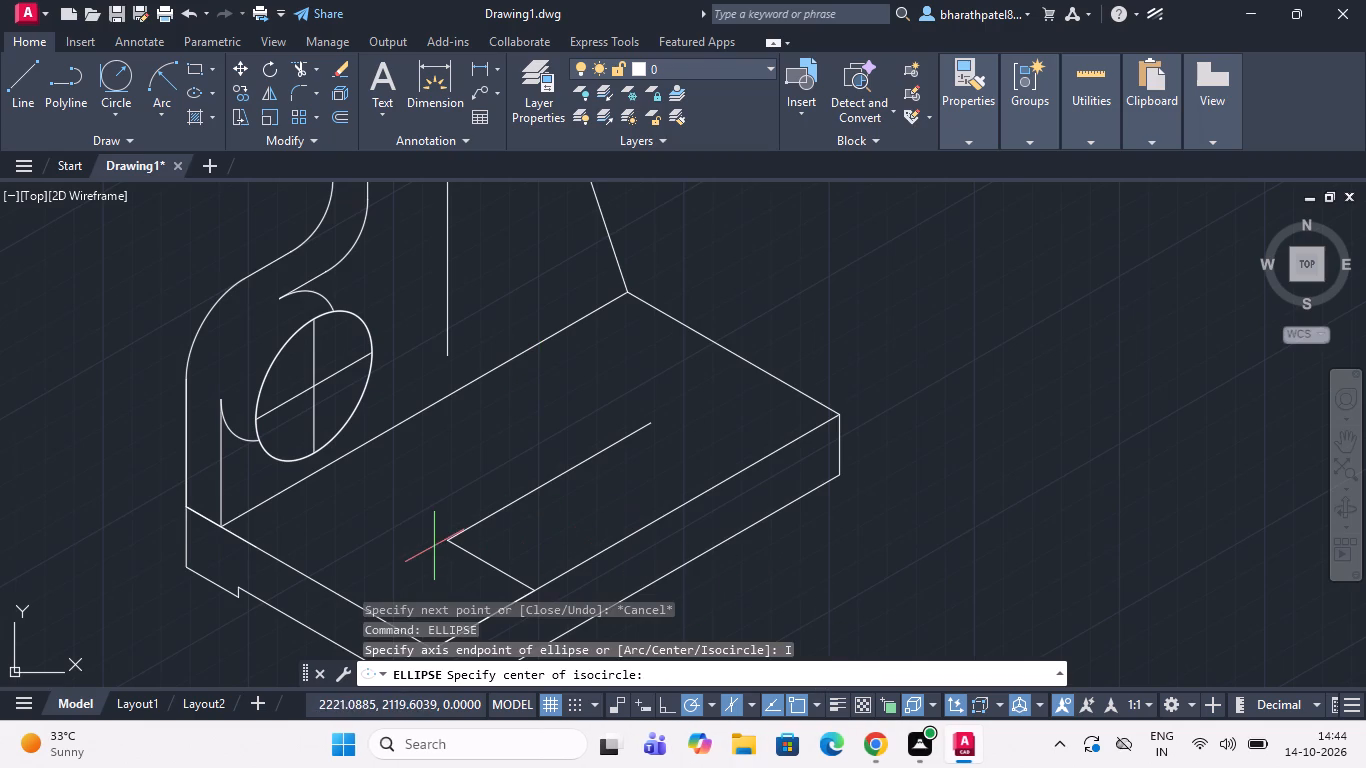
pyautogui.click(447, 542)
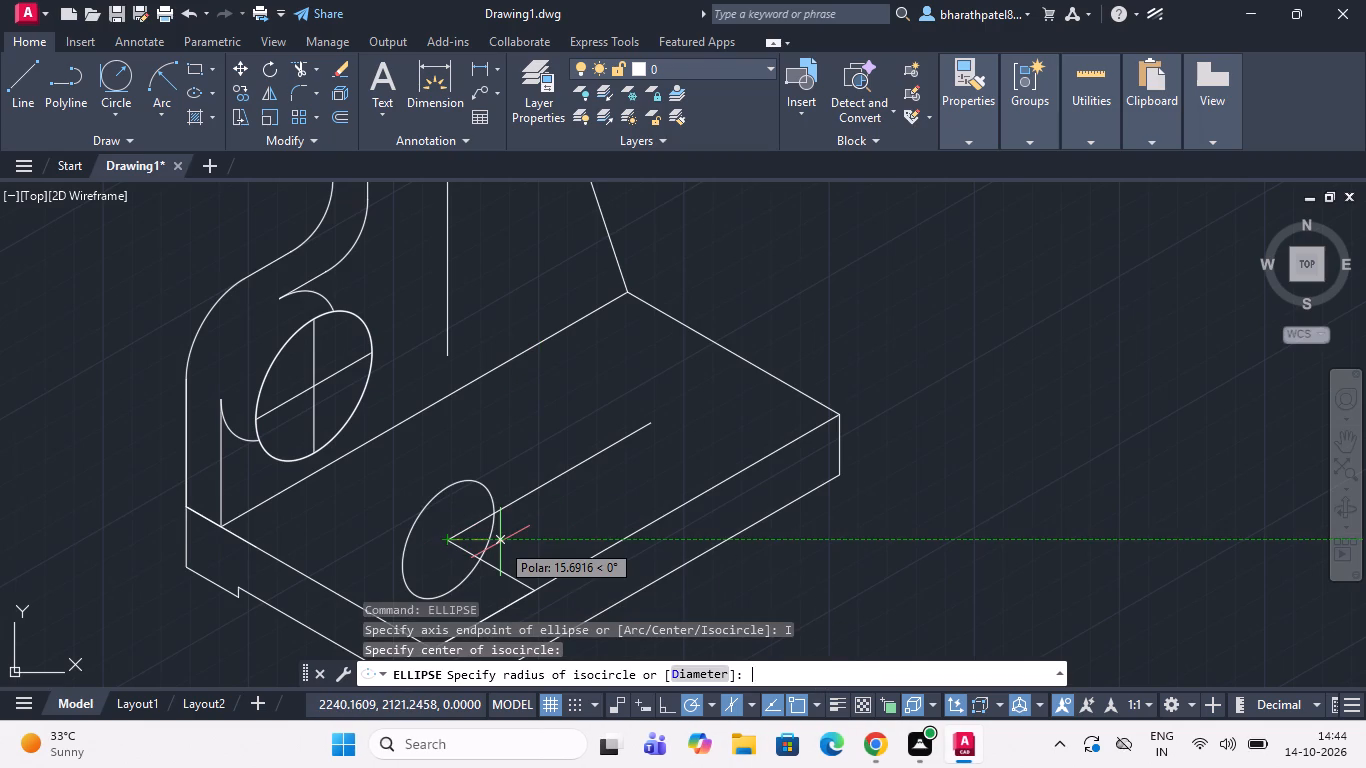
pyautogui.press('F5')
pyautogui.press('F5')
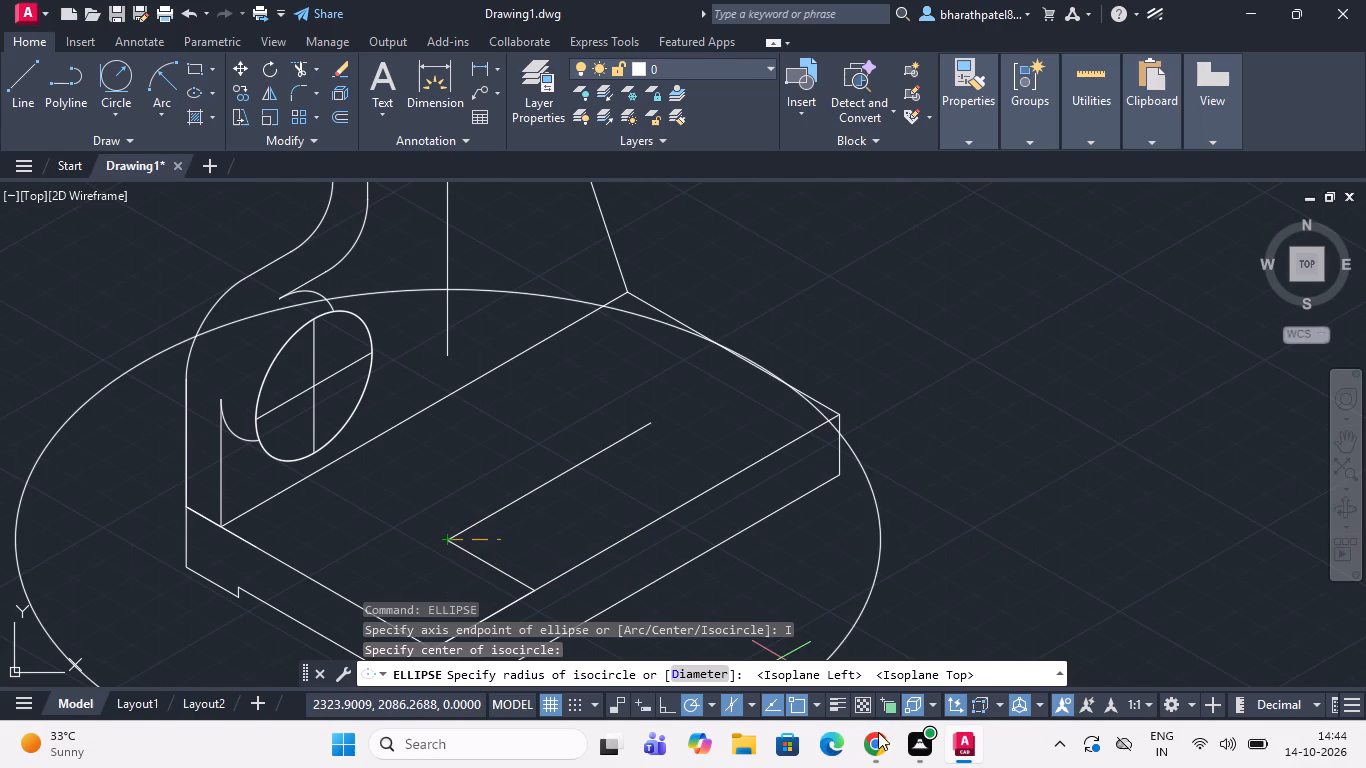
pyautogui.click(708, 674)
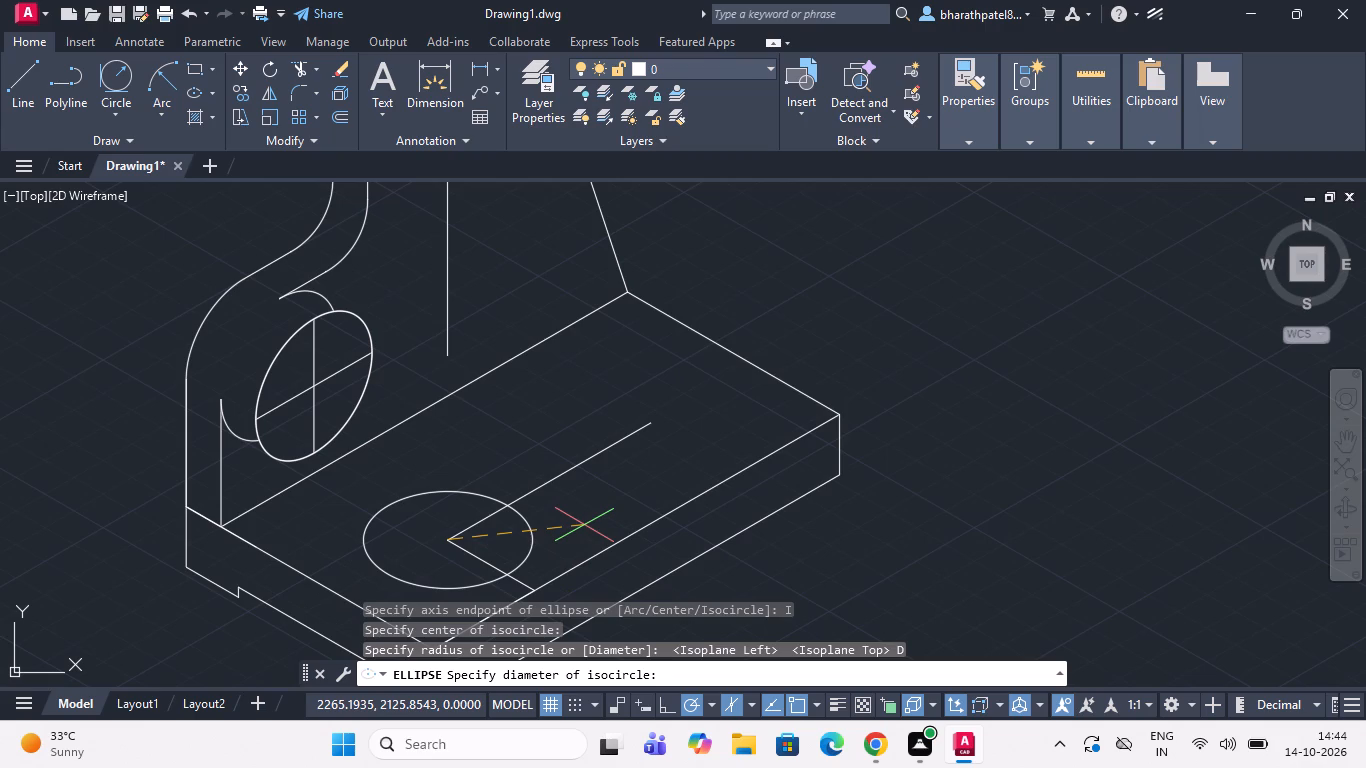
pyautogui.write('16')
pyautogui.press('Return')
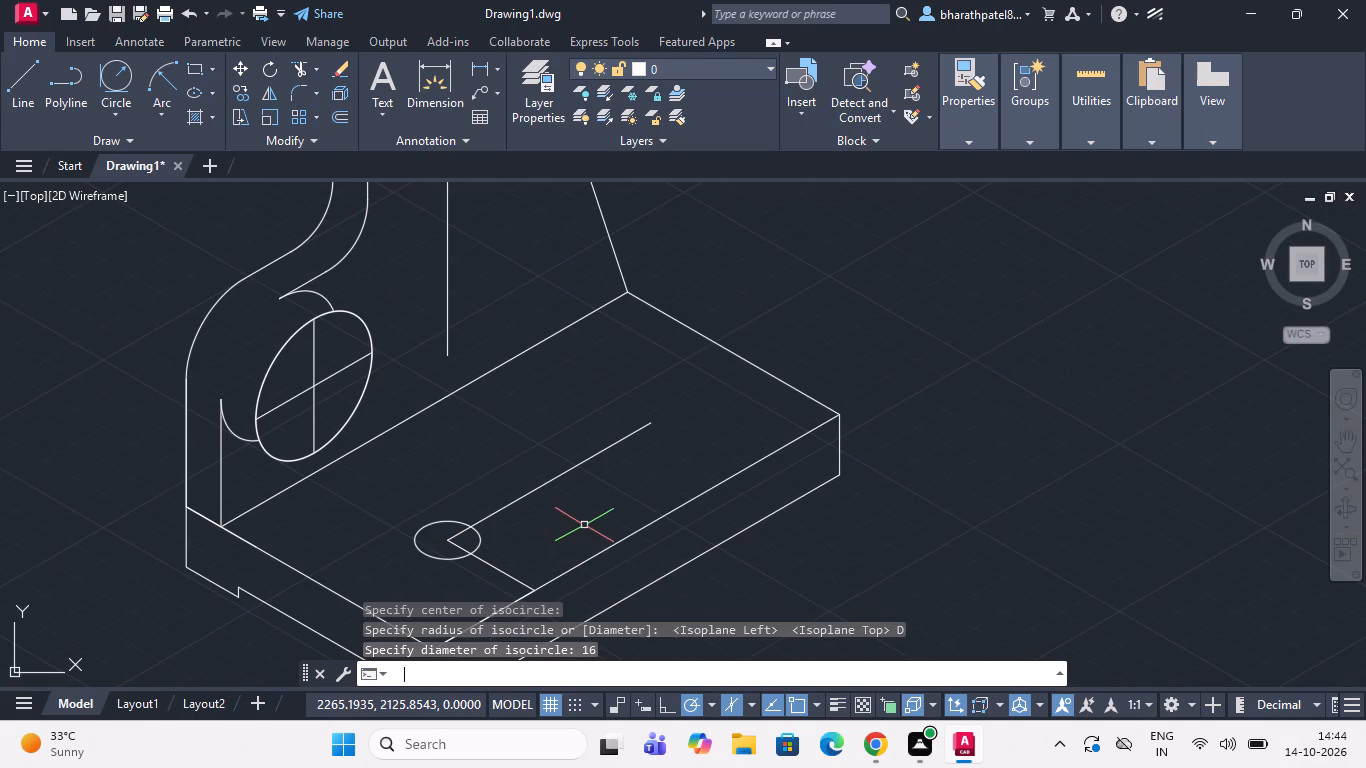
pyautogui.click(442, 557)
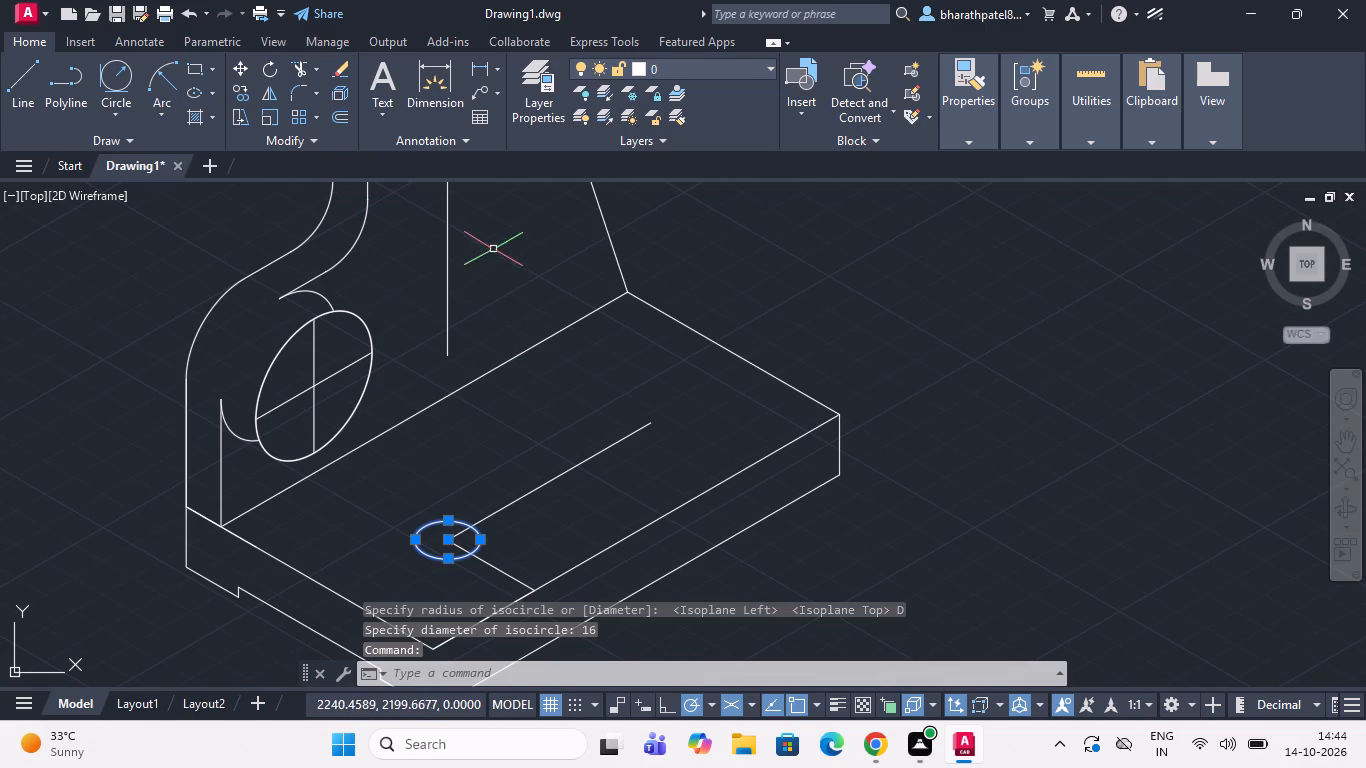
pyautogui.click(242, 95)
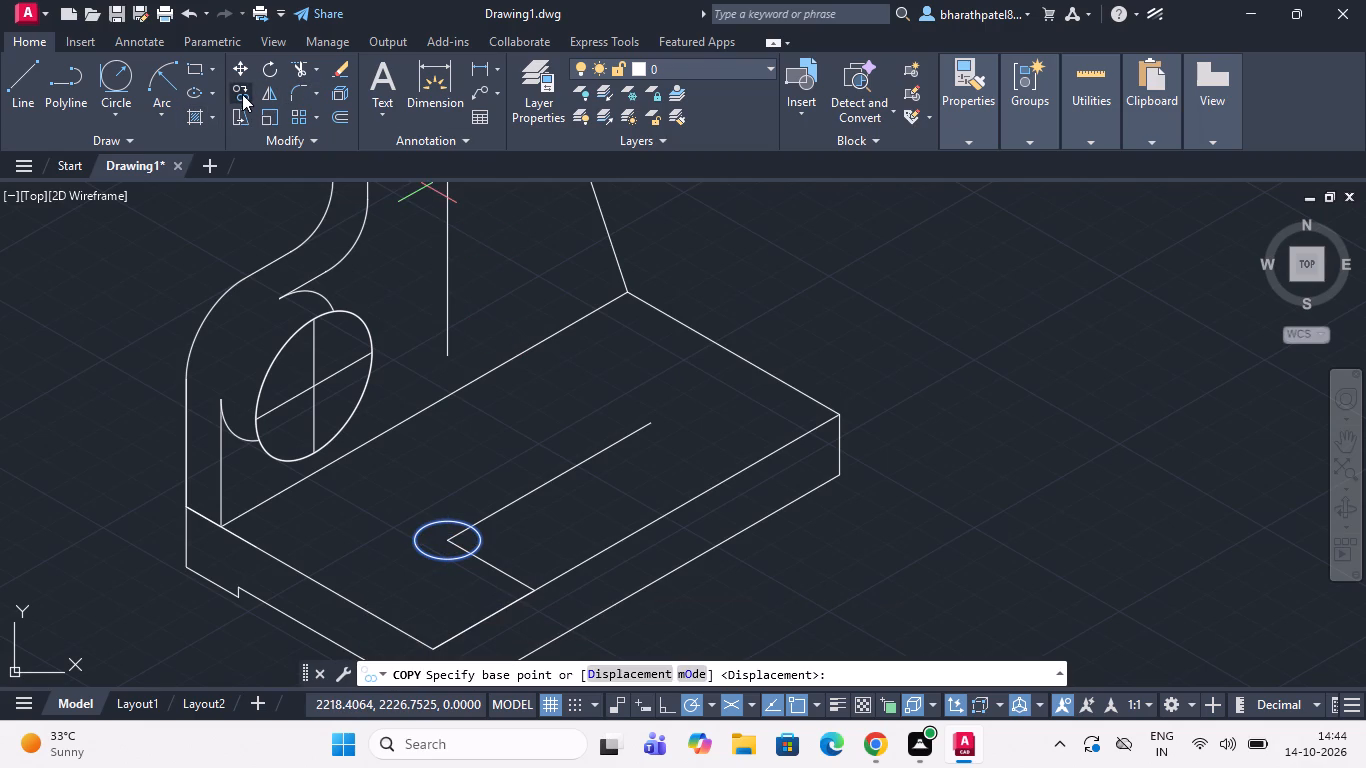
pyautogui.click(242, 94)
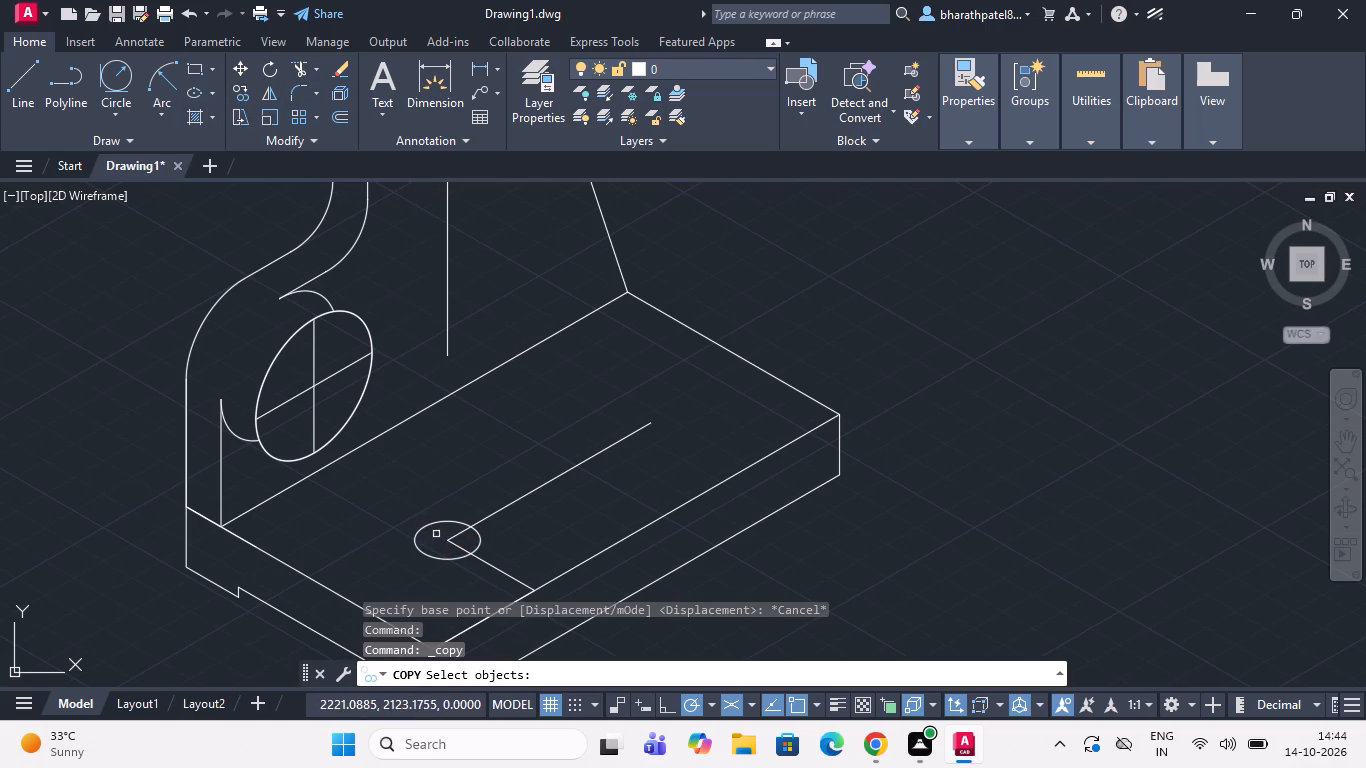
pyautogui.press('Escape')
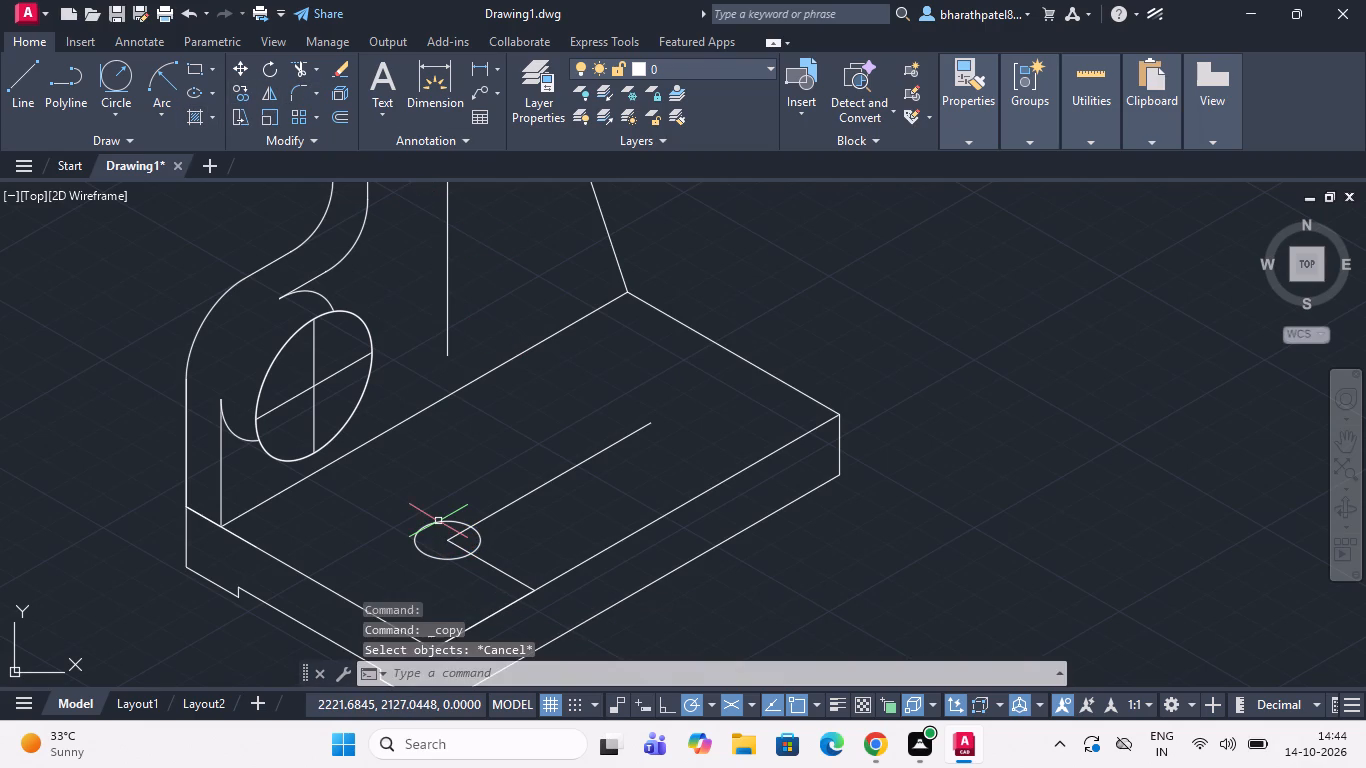
# Copy the 16-diameter isocircle from its centre to the far end of the 70-long construction line.
pyautogui.click(414, 538)
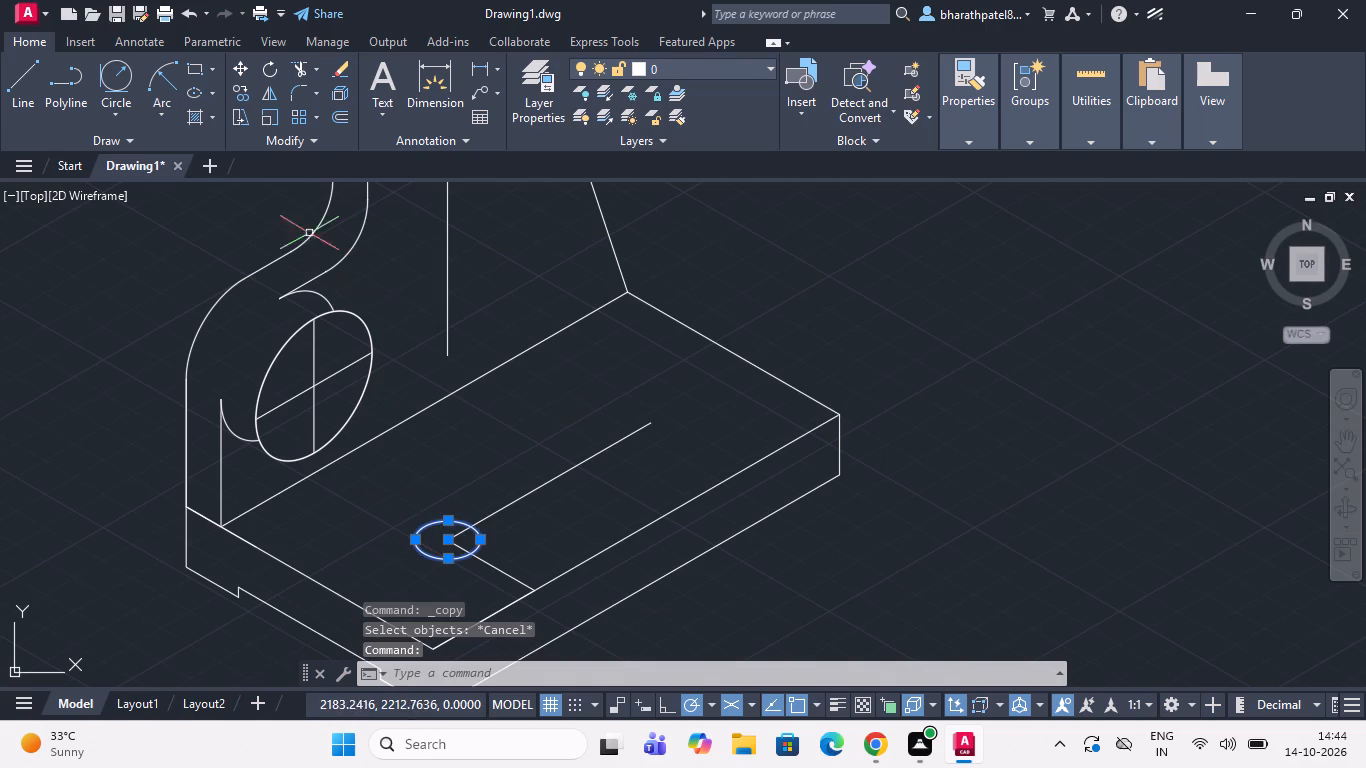
pyautogui.click(239, 87)
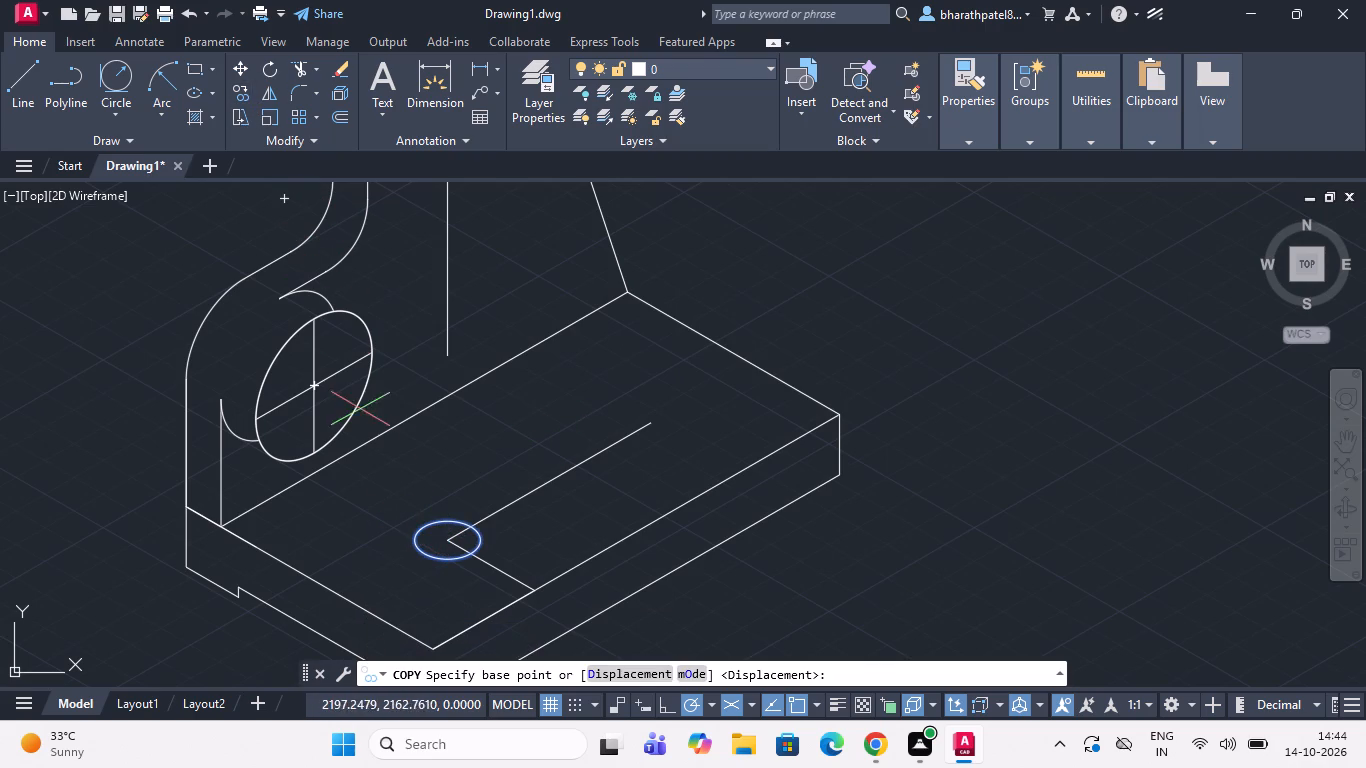
pyautogui.click(447, 541)
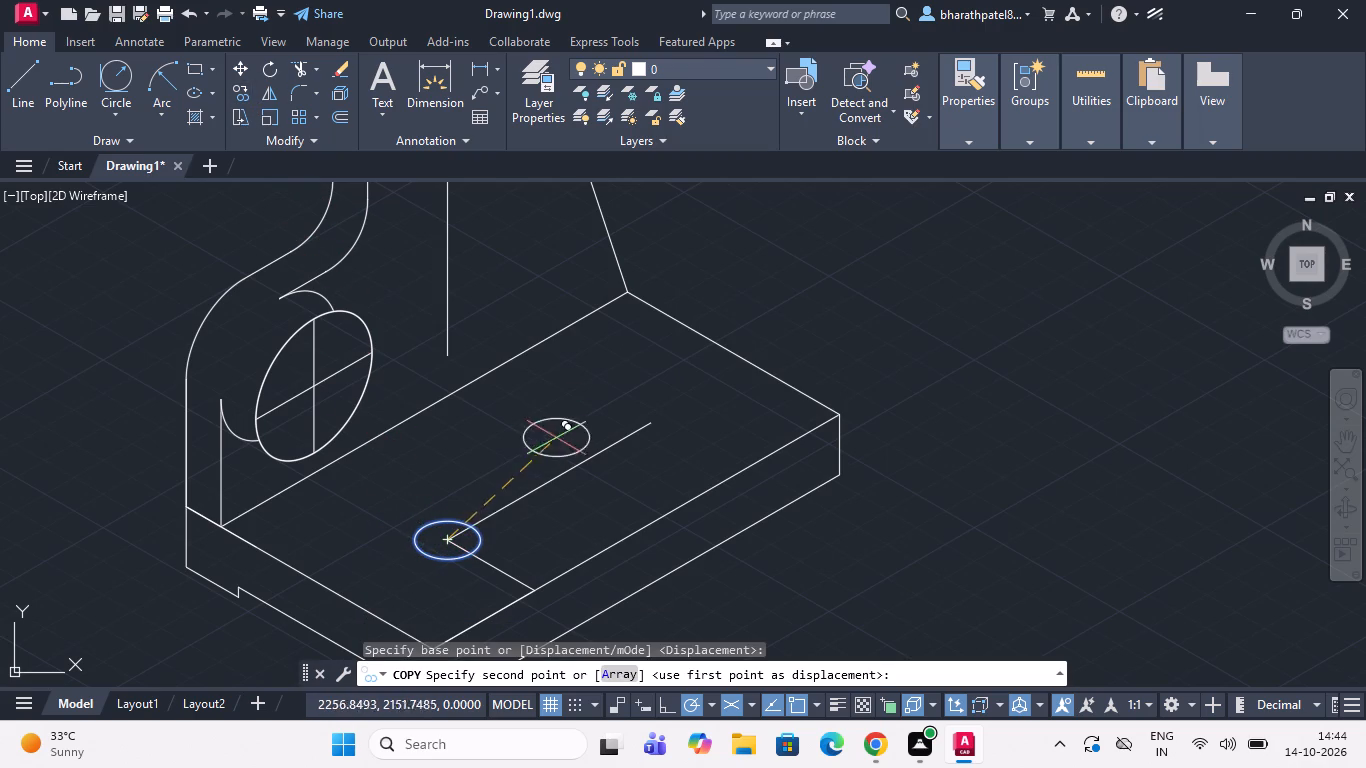
pyautogui.scroll(3, 662, 404)
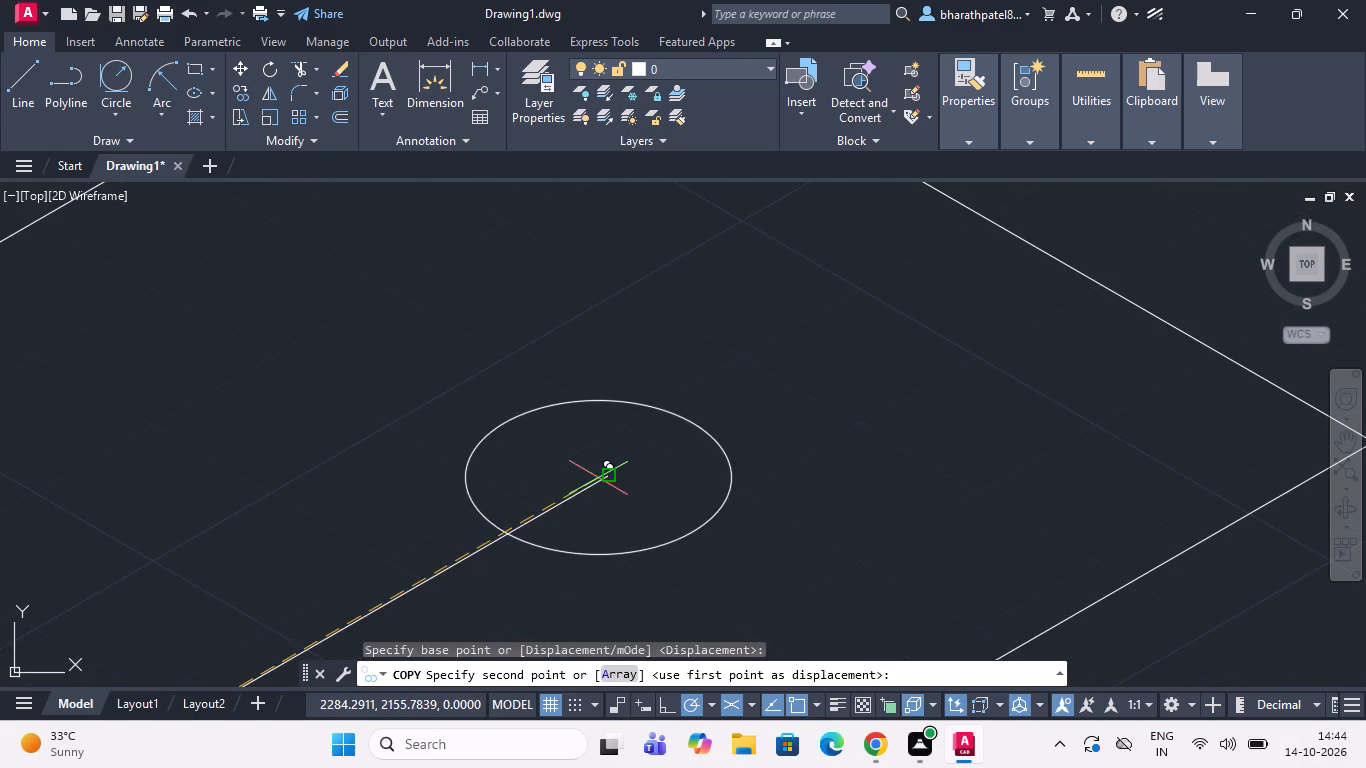
pyautogui.scroll(3, 605, 475)
pyautogui.click(601, 488)
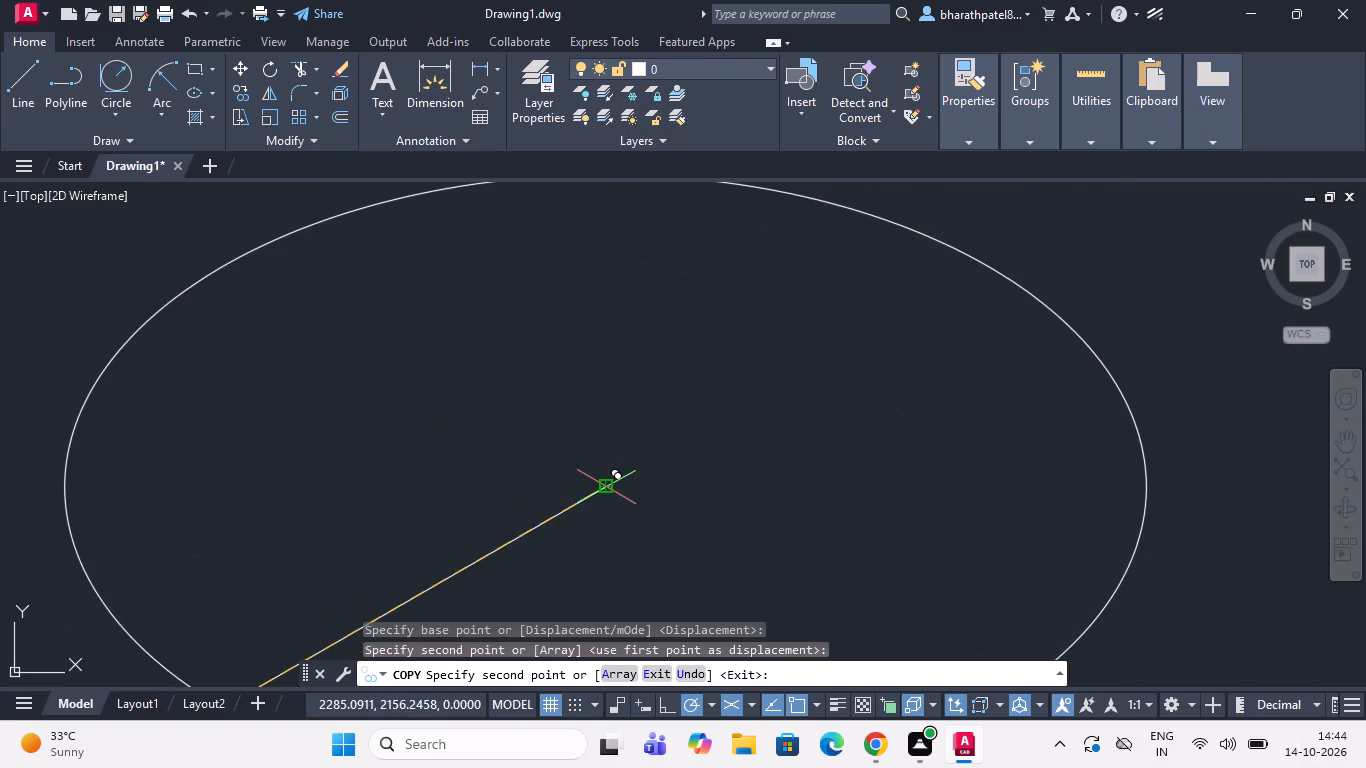
pyautogui.scroll(-11, 608, 475)
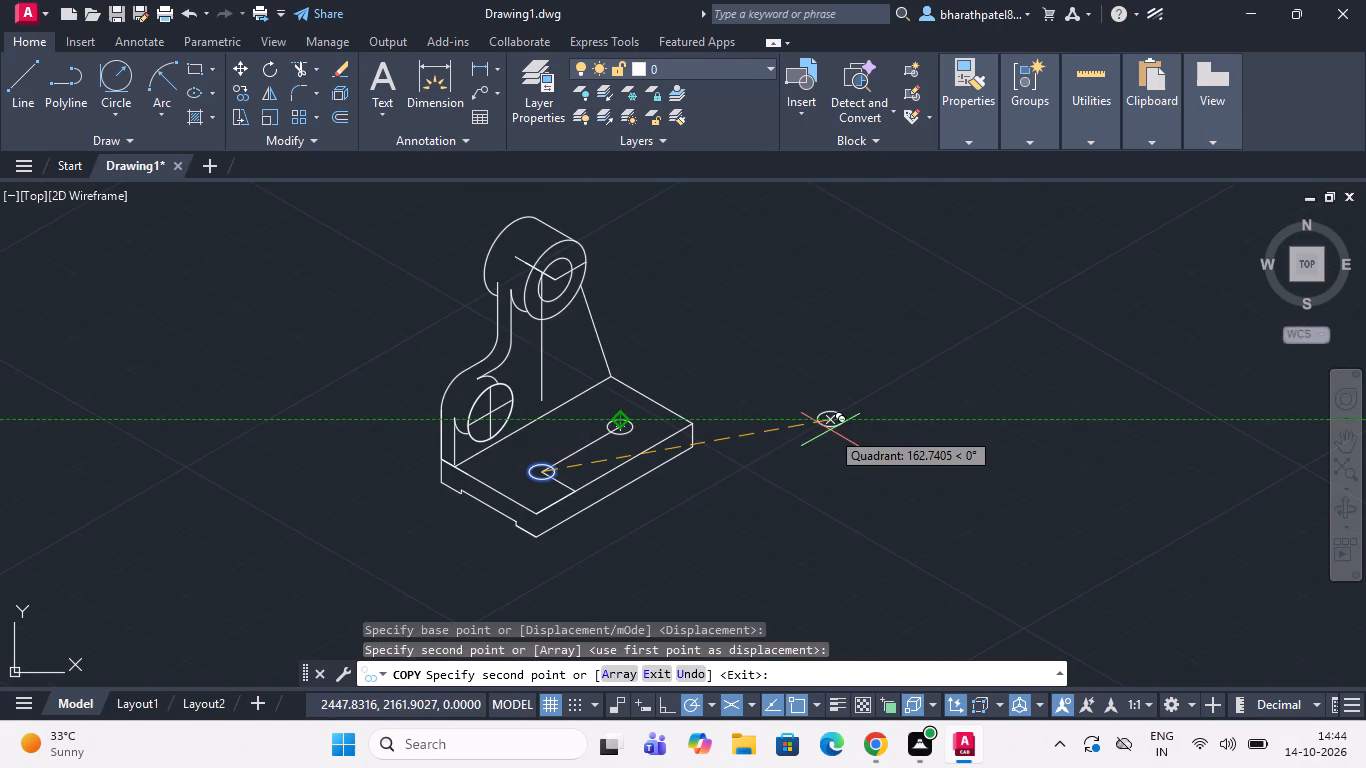
pyautogui.press('Escape')
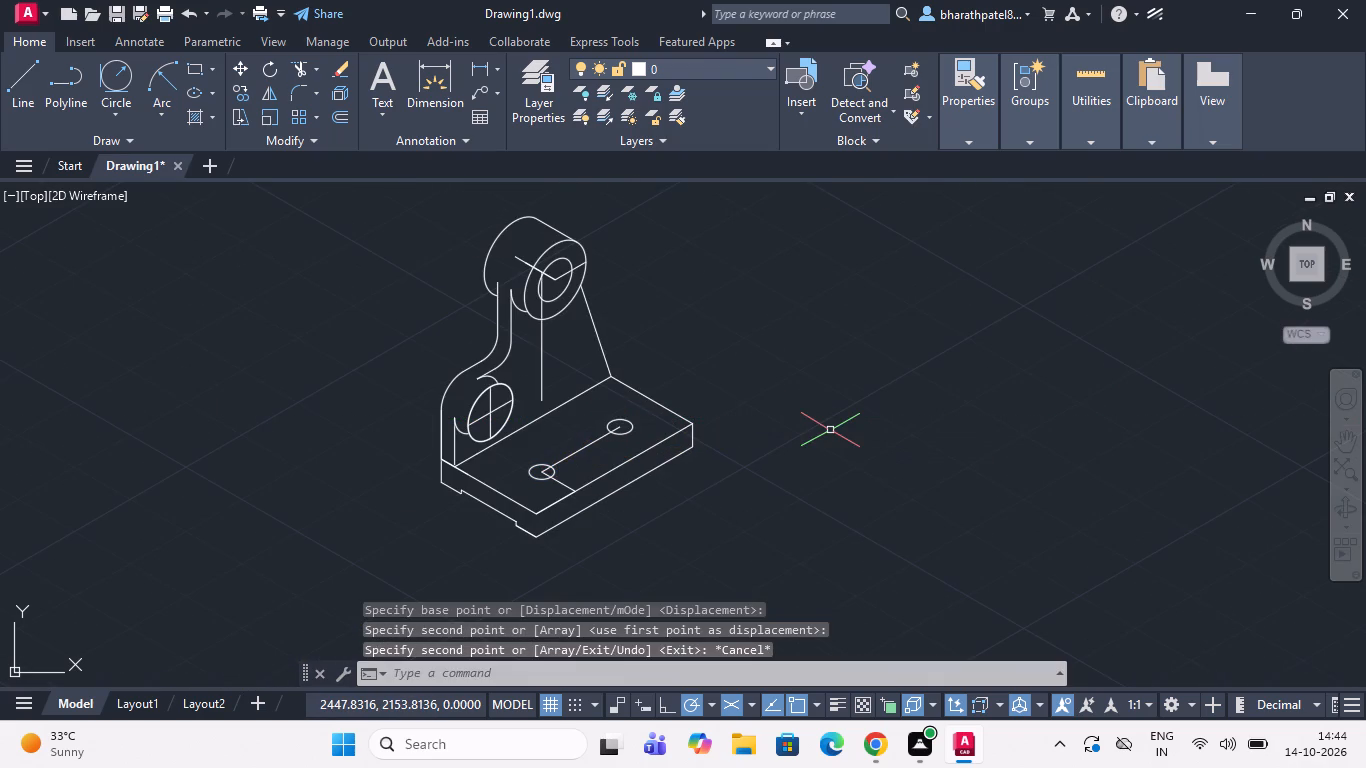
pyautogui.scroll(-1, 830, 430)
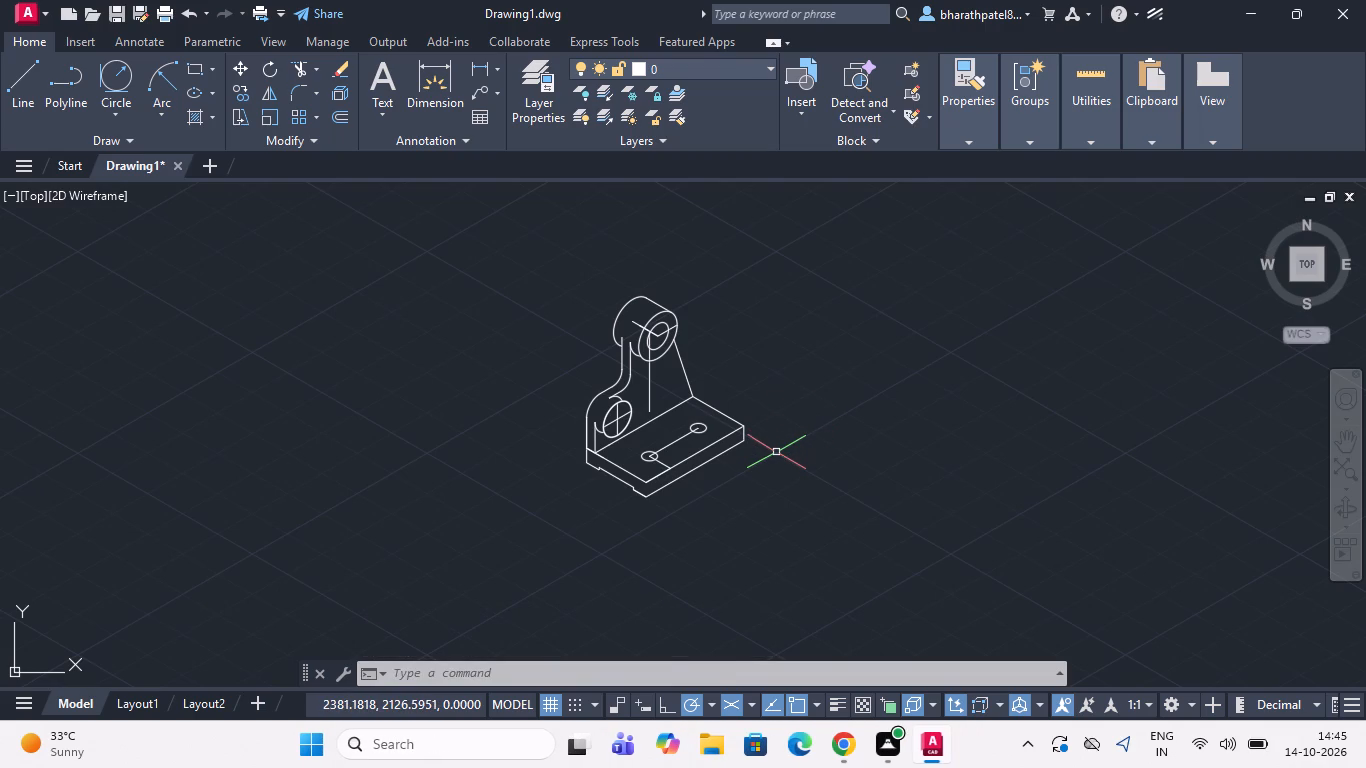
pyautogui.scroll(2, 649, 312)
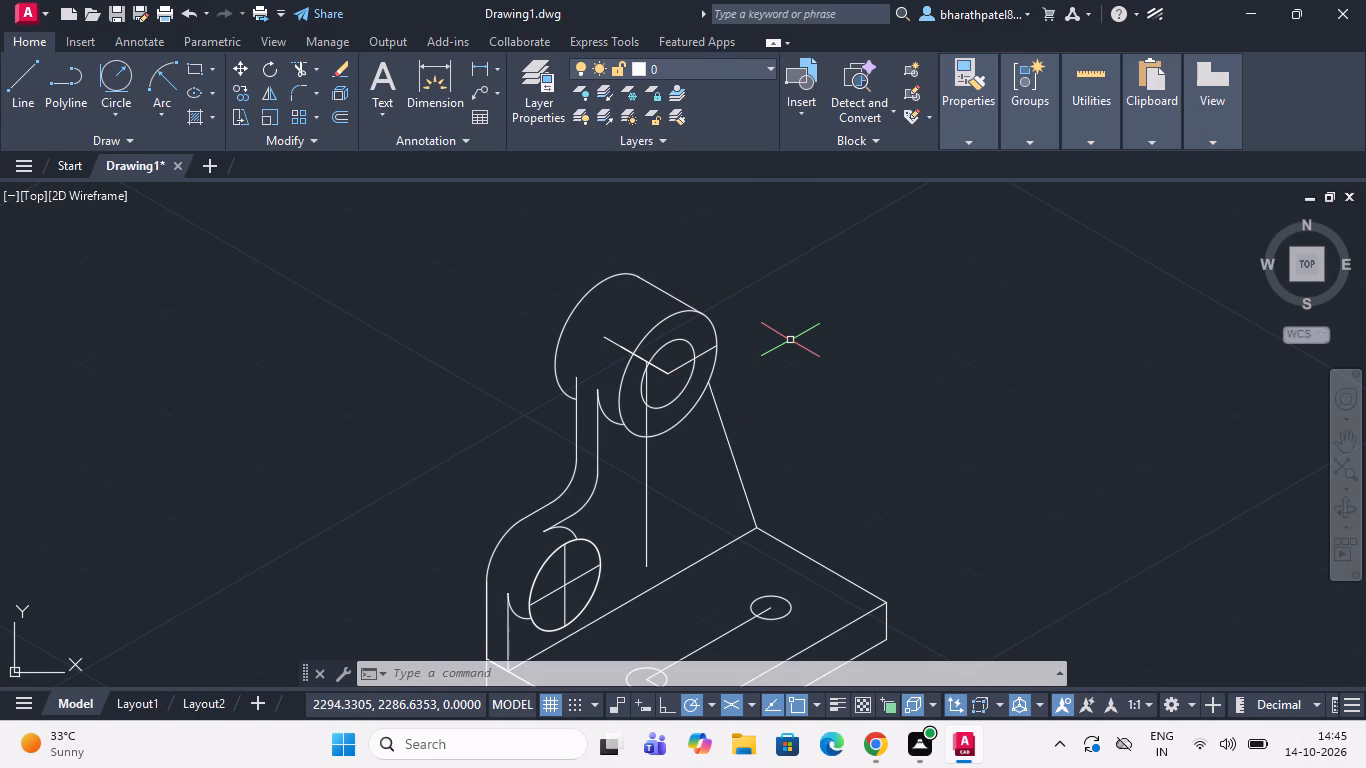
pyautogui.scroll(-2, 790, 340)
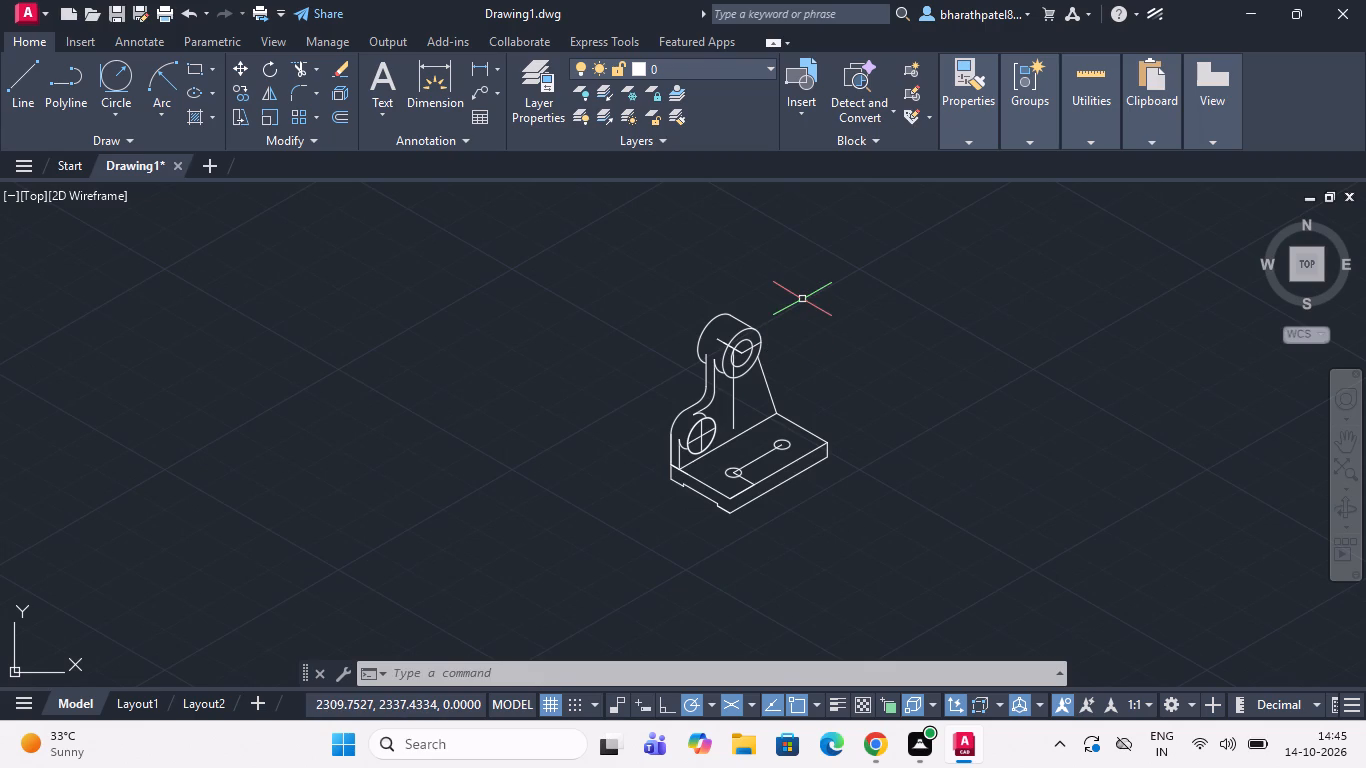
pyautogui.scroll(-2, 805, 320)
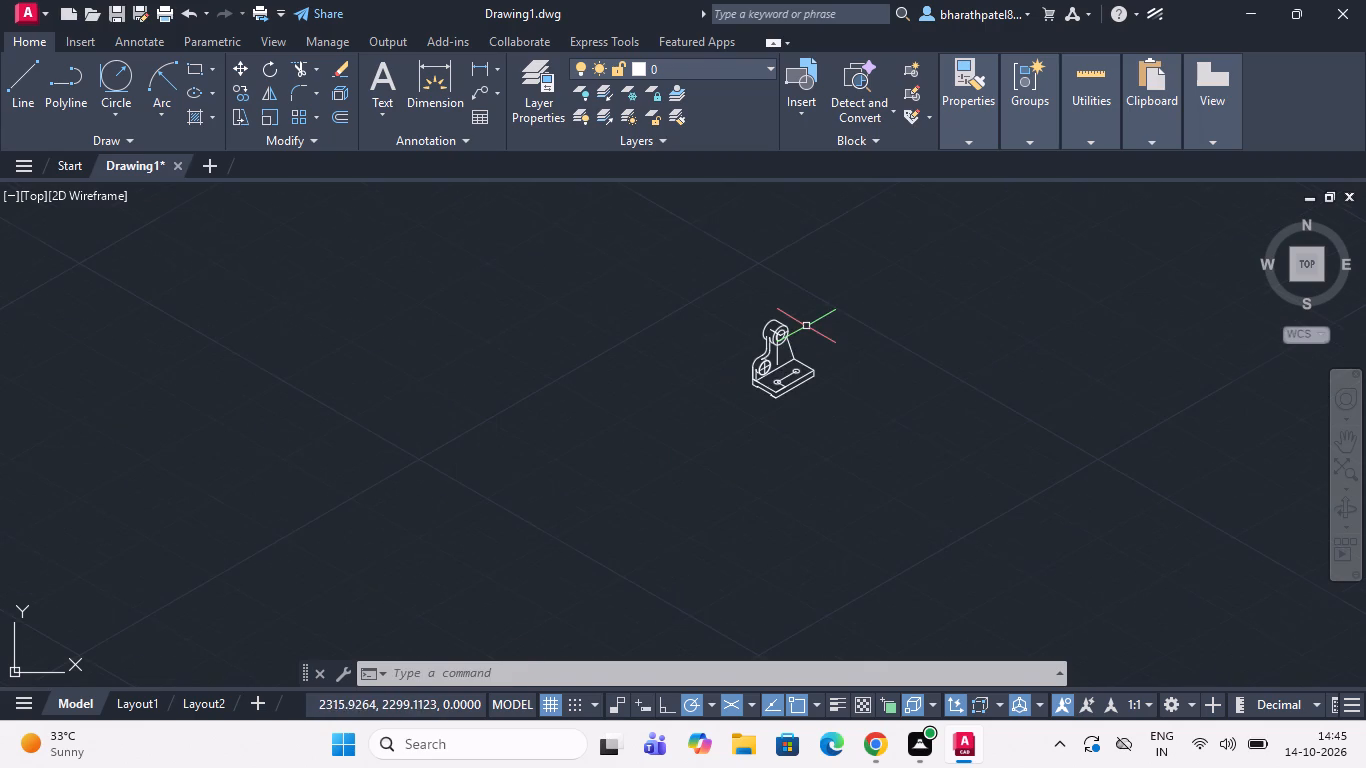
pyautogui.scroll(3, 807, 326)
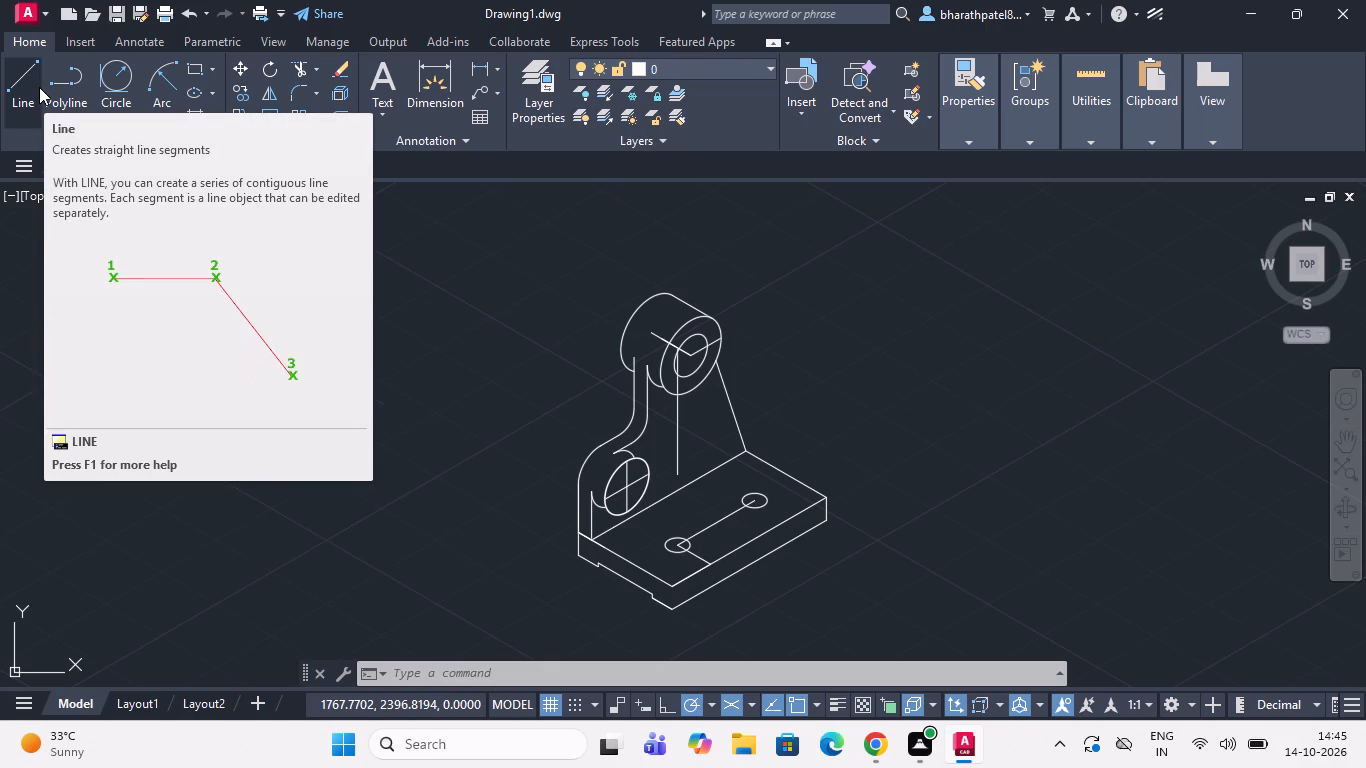
# Draw an 18-diameter isocircle in the right isoplane, centred on the lower boss's front outer circle where its centre lines cross.
pyautogui.scroll(-2, 949, 376)
pyautogui.scroll(3, 924, 346)
pyautogui.scroll(-2, 924, 346)
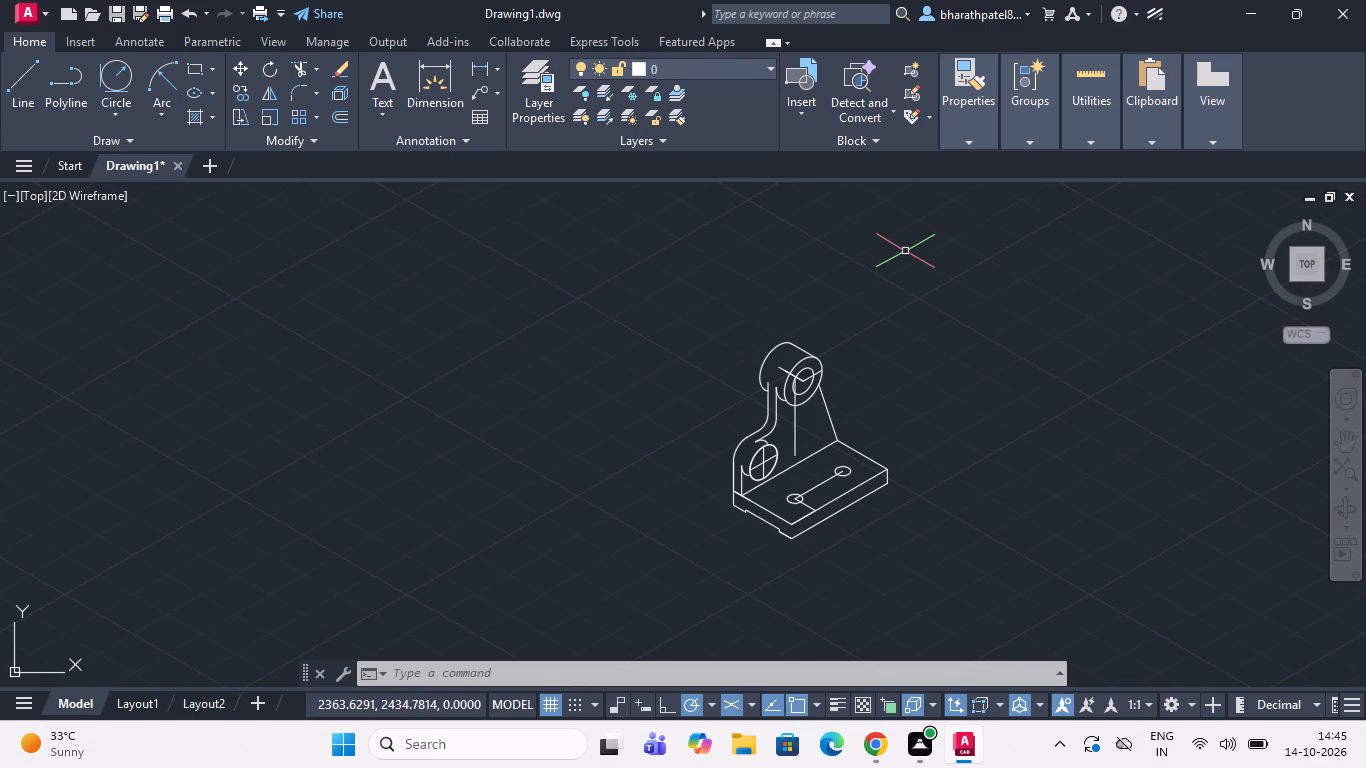
pyautogui.scroll(2, 798, 412)
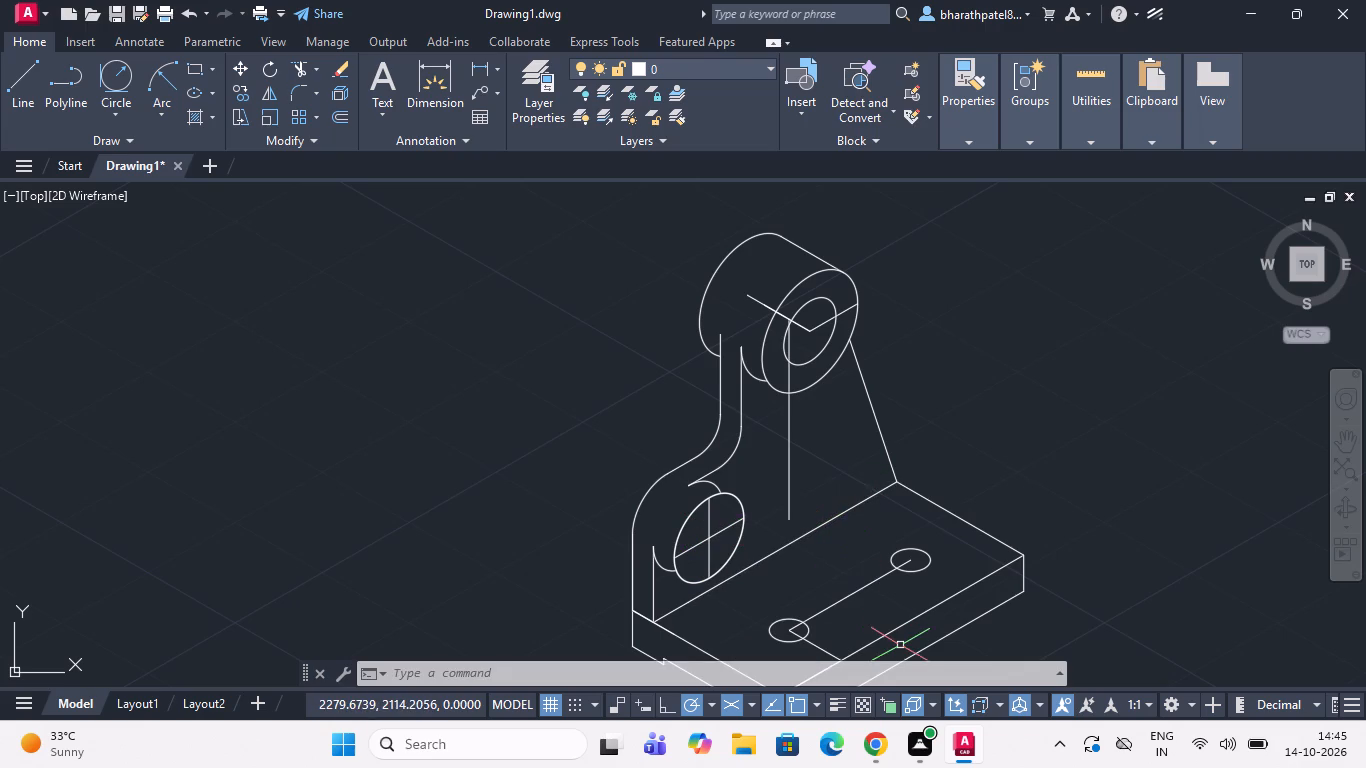
pyautogui.press('e')
pyautogui.write('ll')
pyautogui.press('Return')
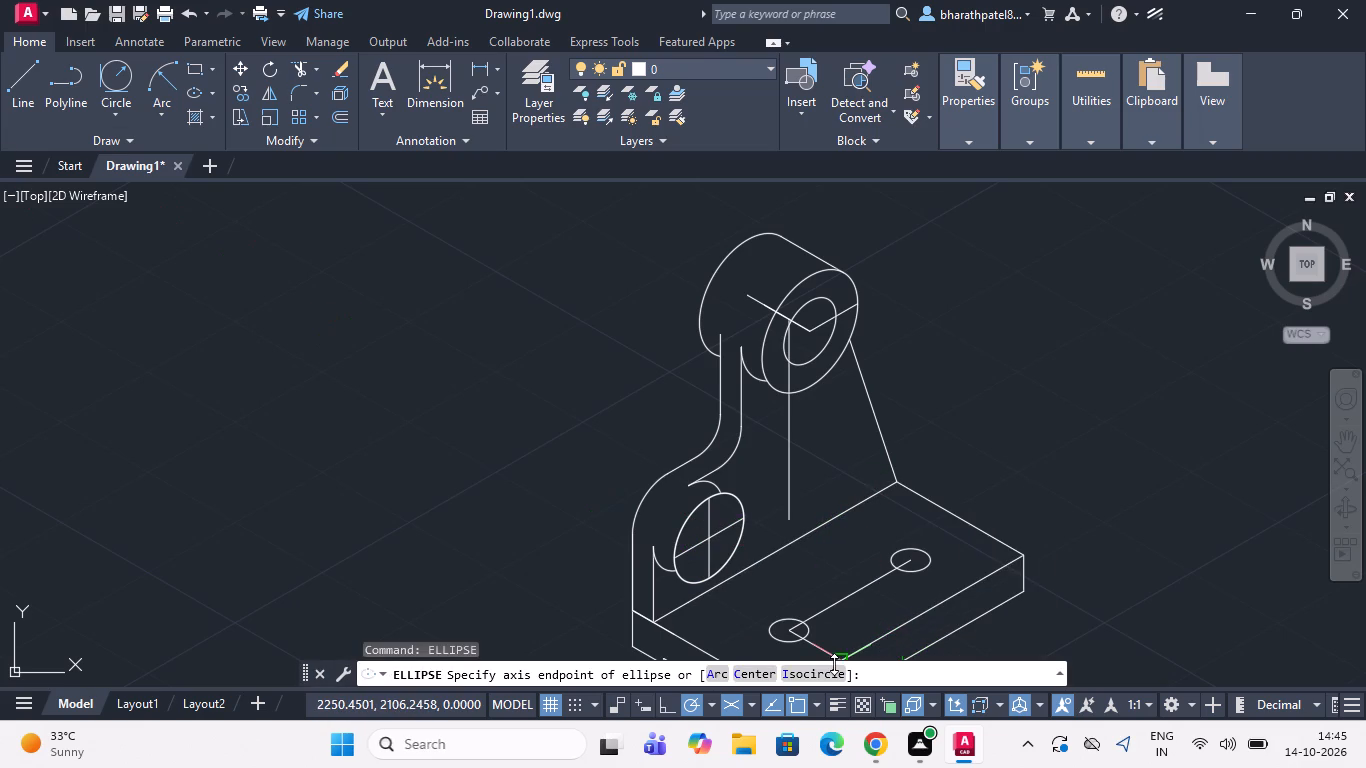
pyautogui.click(825, 673)
pyautogui.scroll(2, 696, 549)
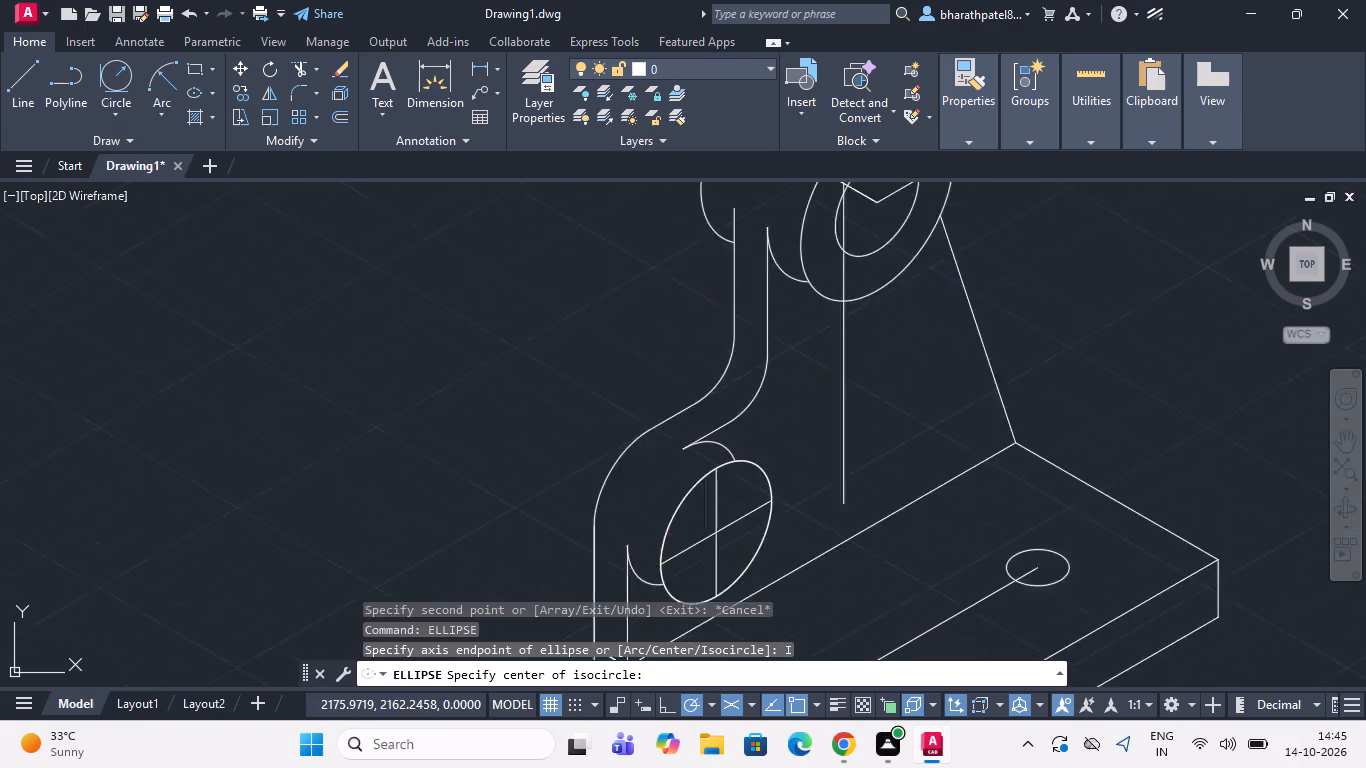
pyautogui.scroll(2, 696, 549)
pyautogui.click(774, 485)
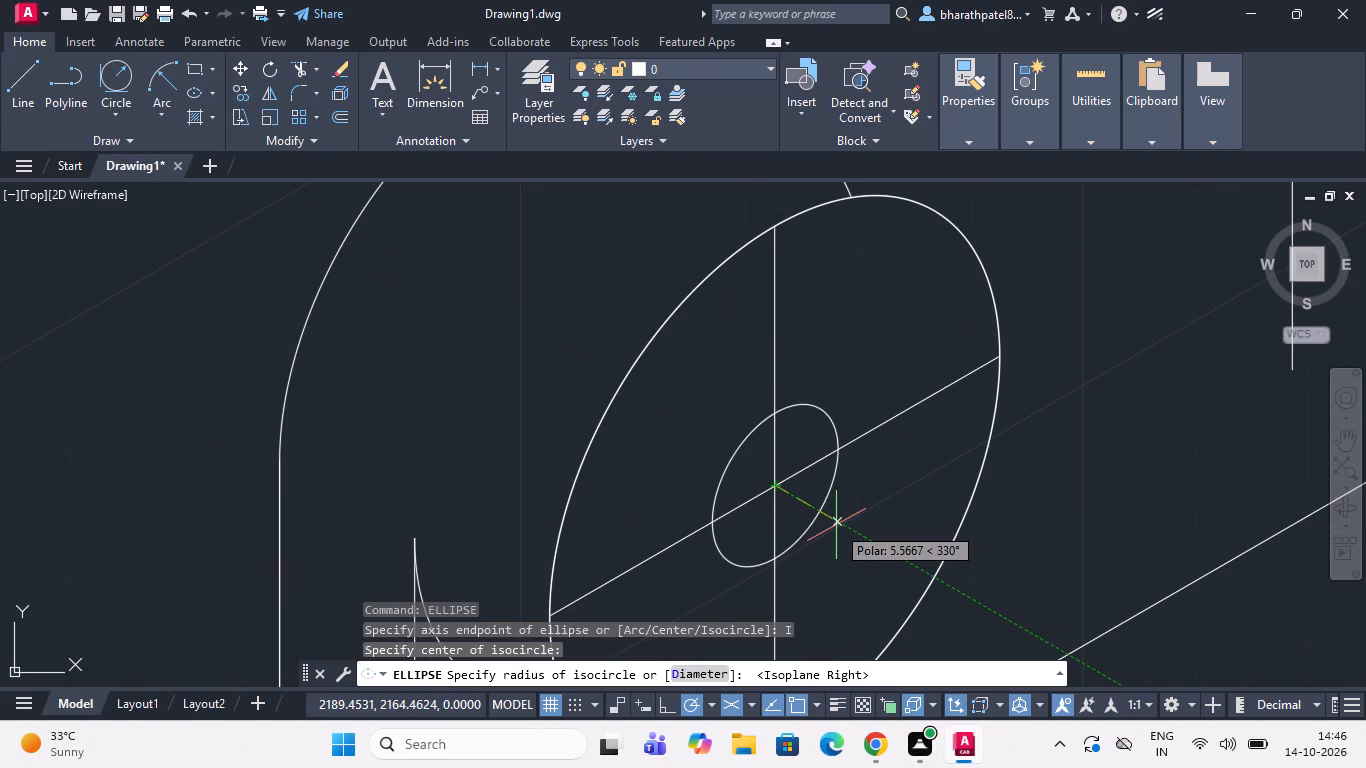
pyautogui.click(685, 666)
pyautogui.write('18')
pyautogui.press('Return')
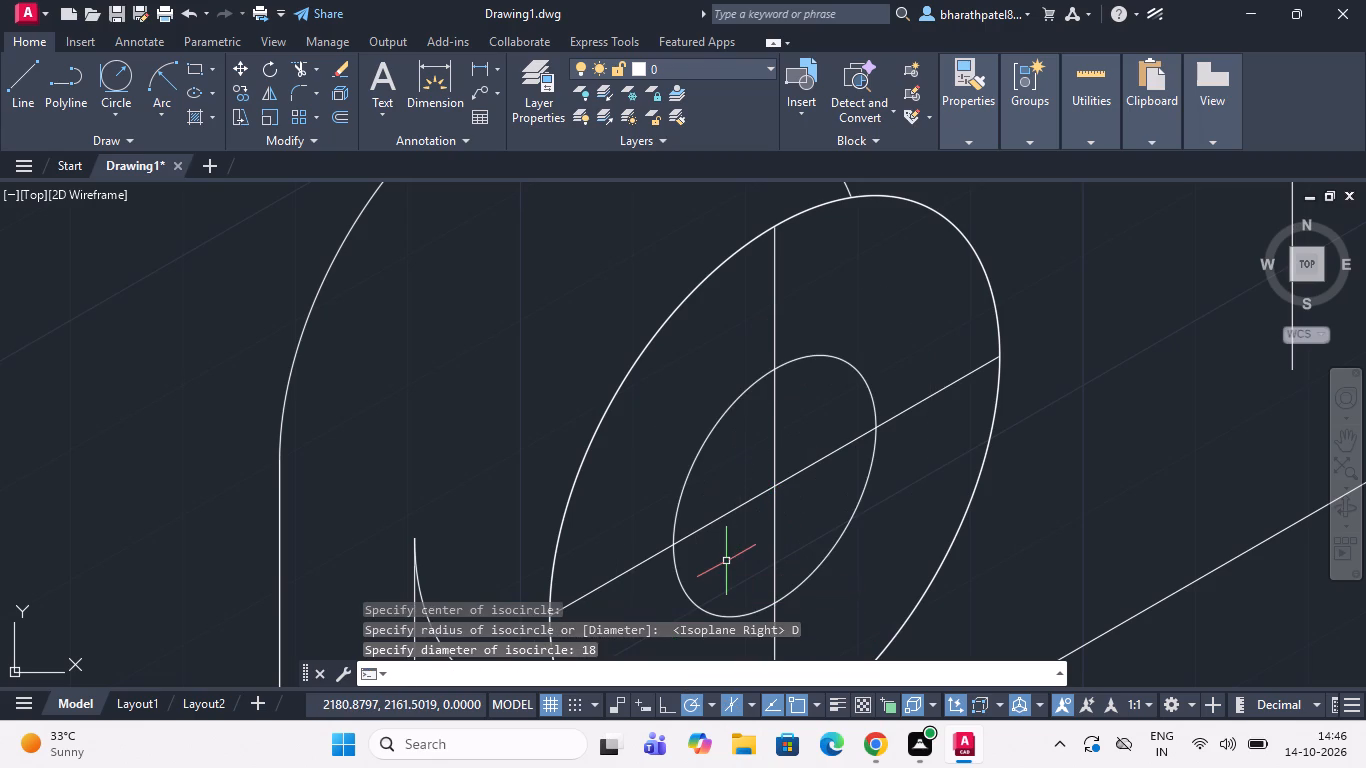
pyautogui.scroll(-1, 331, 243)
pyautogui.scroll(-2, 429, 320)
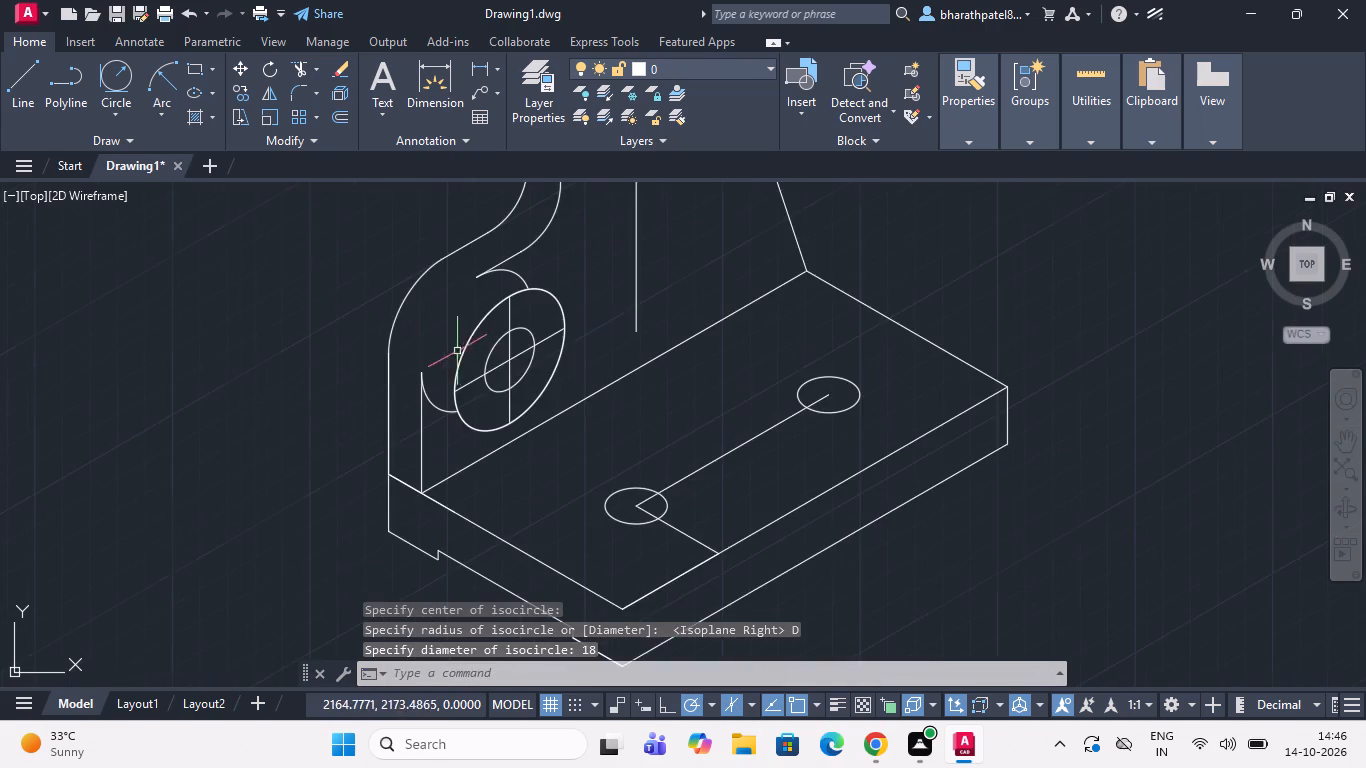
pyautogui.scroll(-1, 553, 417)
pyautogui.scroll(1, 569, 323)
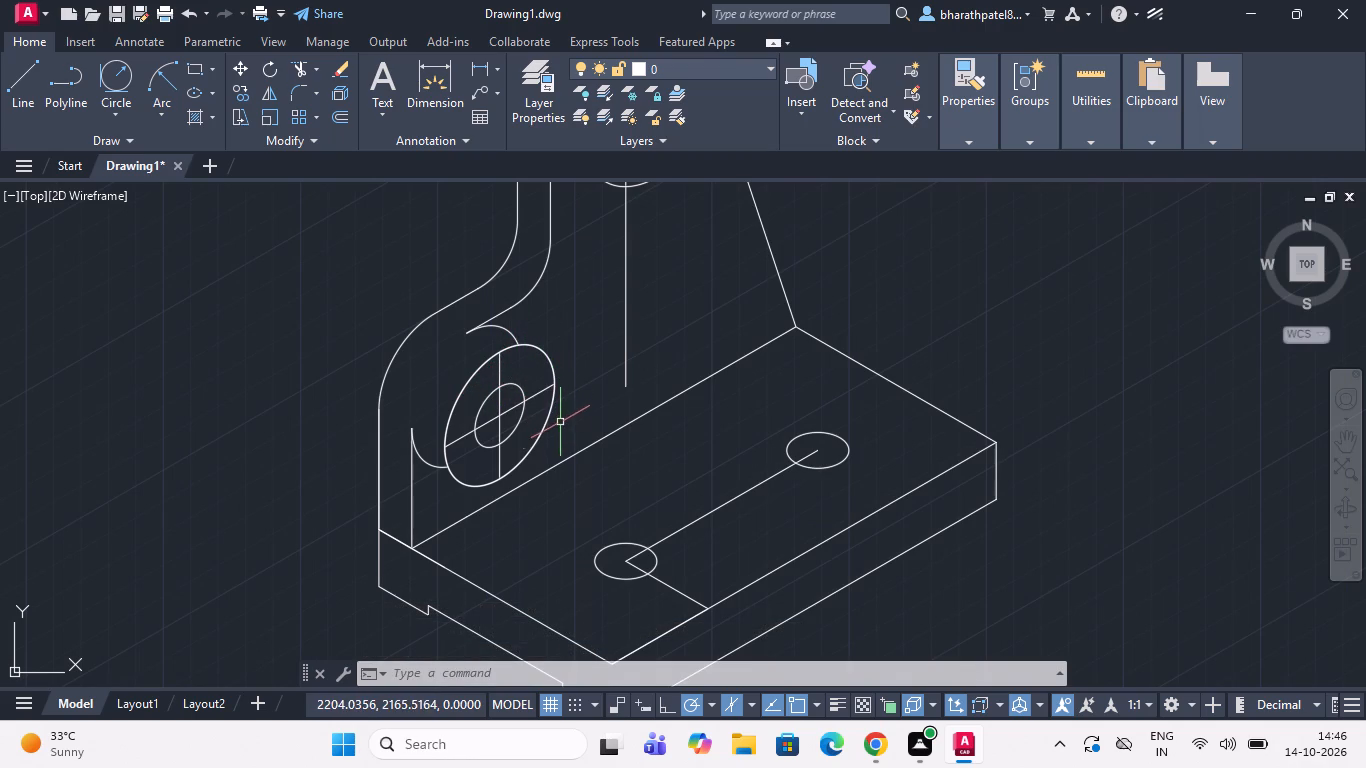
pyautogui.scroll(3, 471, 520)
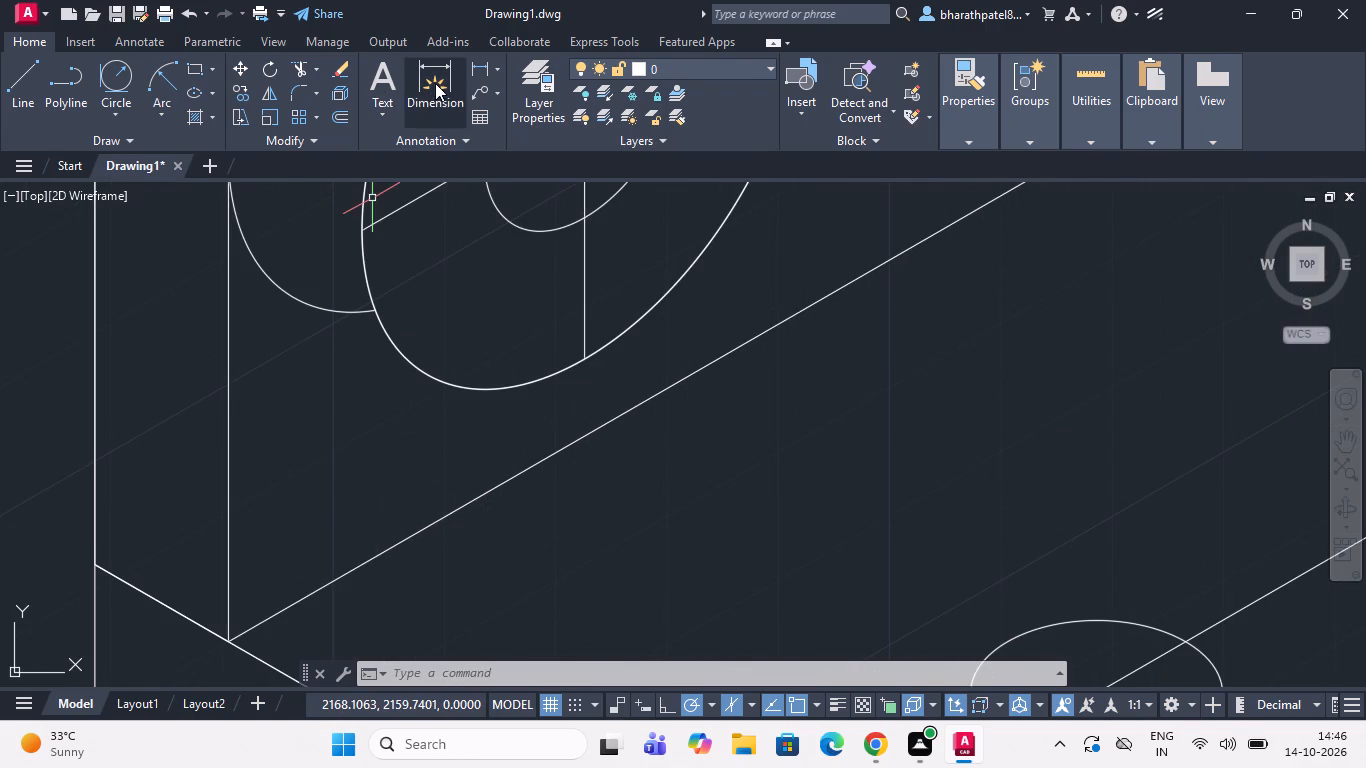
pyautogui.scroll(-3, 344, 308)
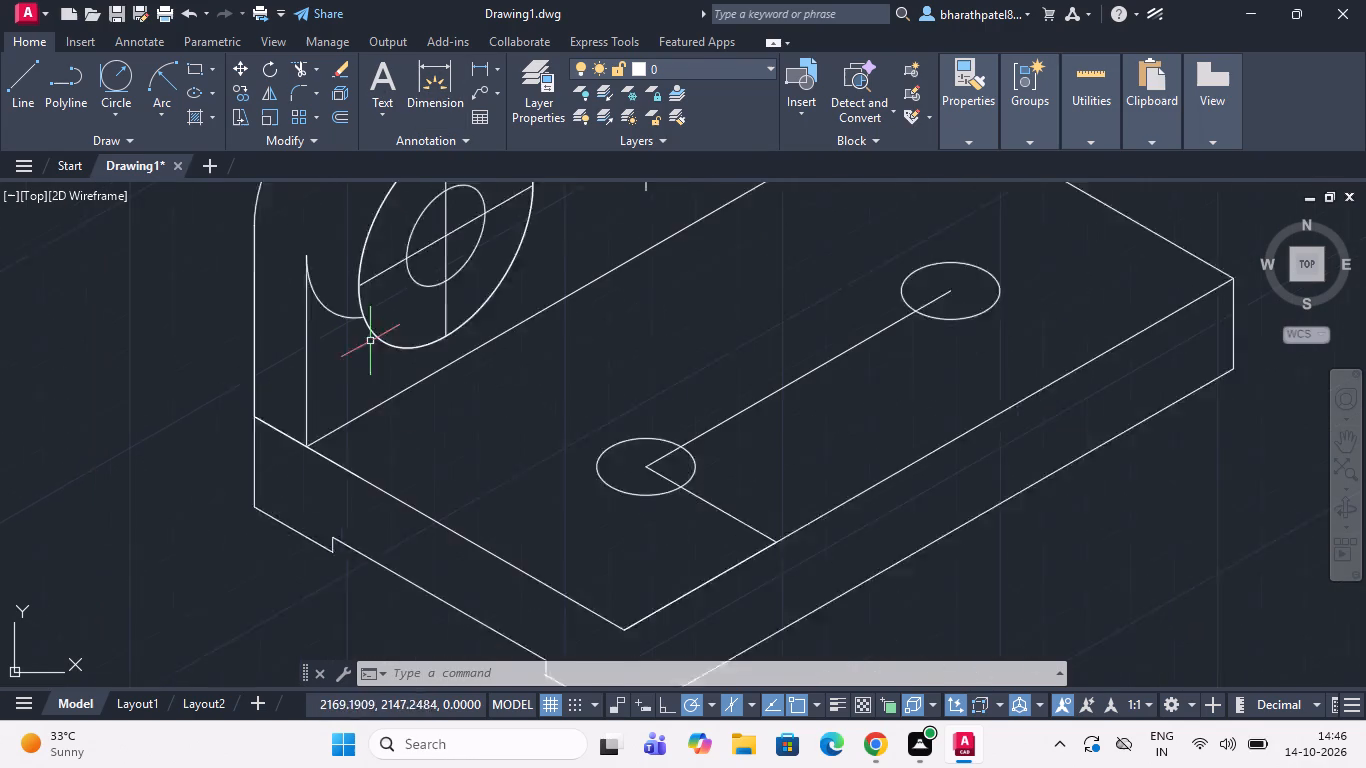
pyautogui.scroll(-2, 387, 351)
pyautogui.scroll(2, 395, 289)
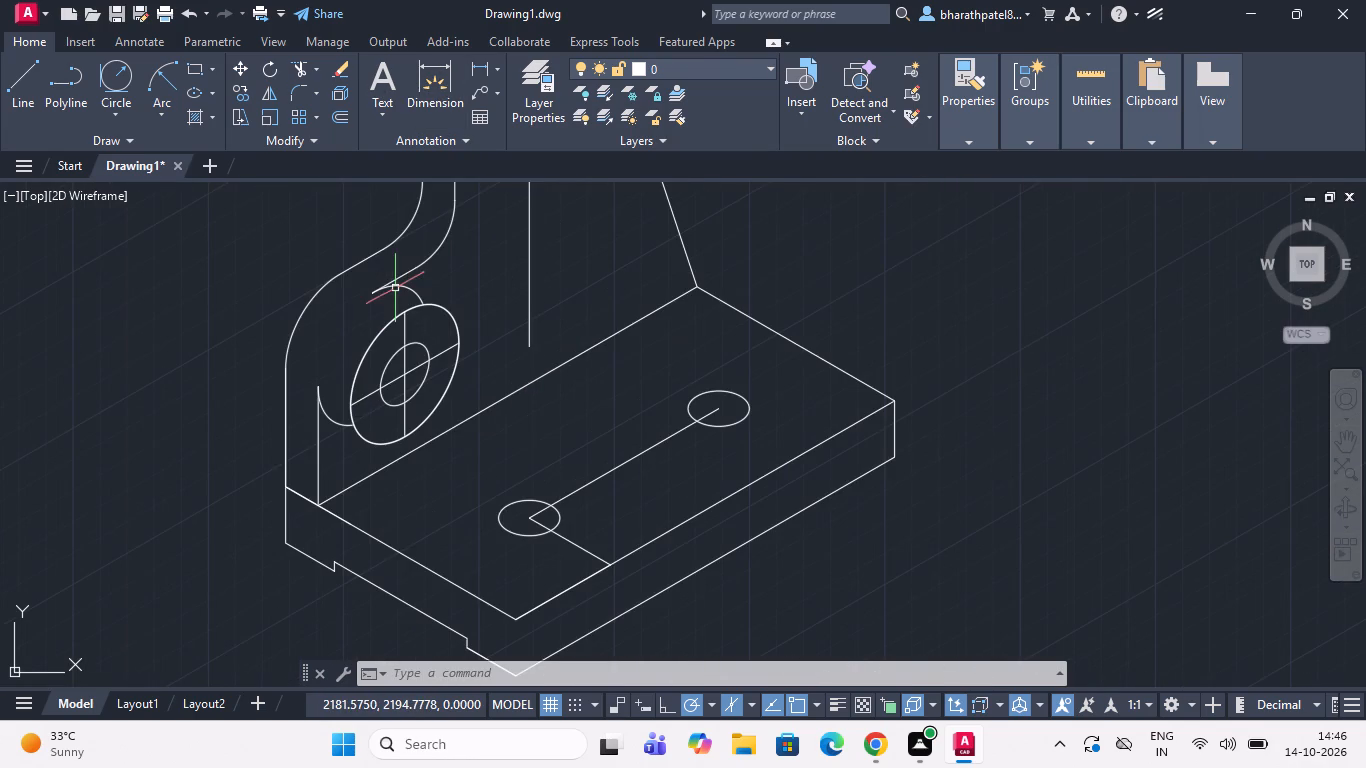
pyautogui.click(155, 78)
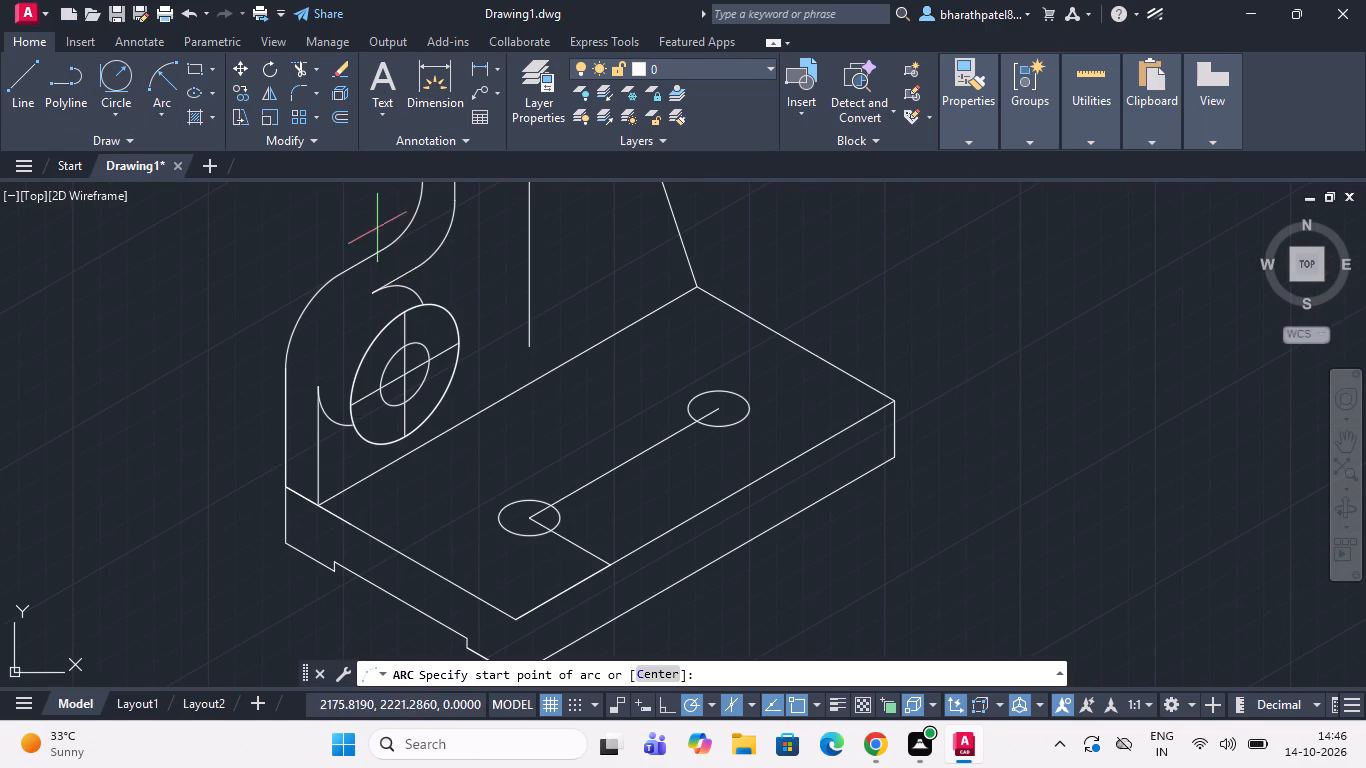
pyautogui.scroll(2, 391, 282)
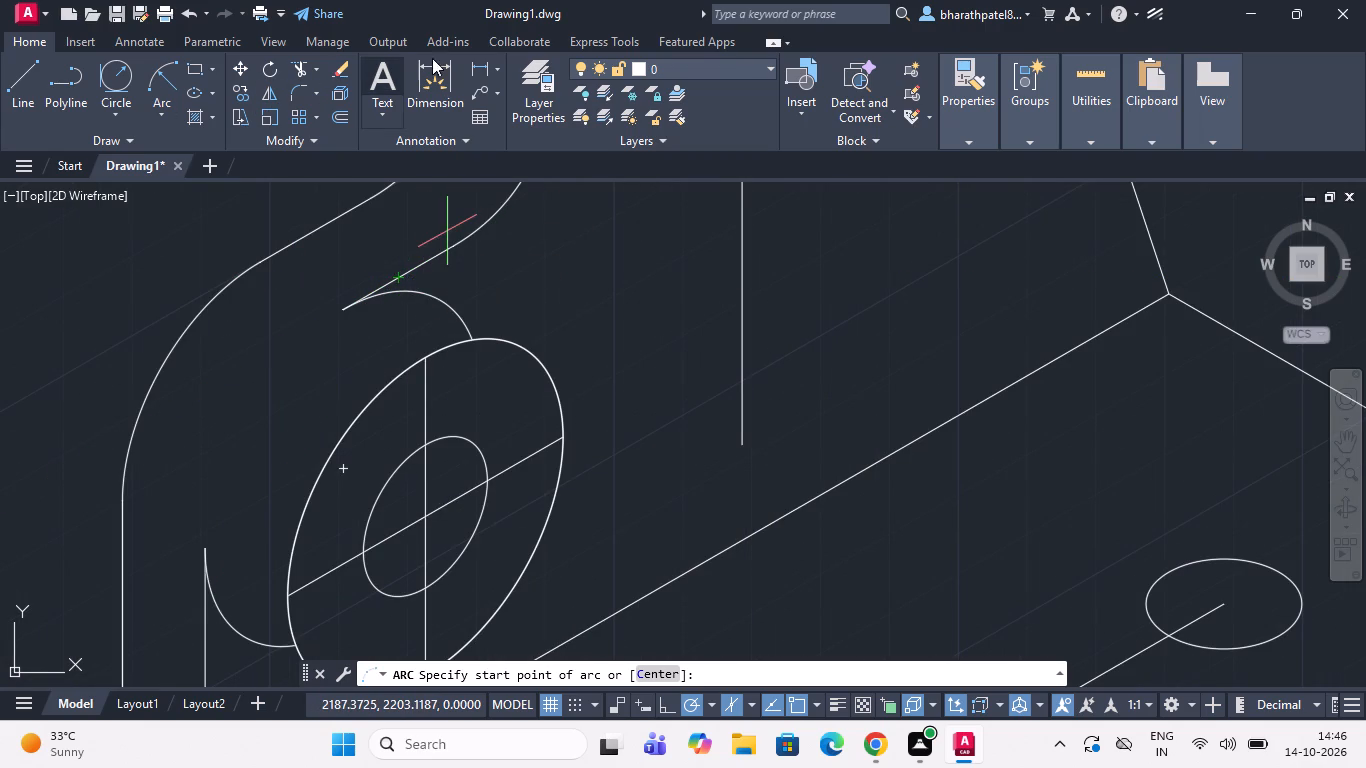
# Fillet the short arc above the lower boss to the boss's front outer circle with radius 40.
pyautogui.click(294, 82)
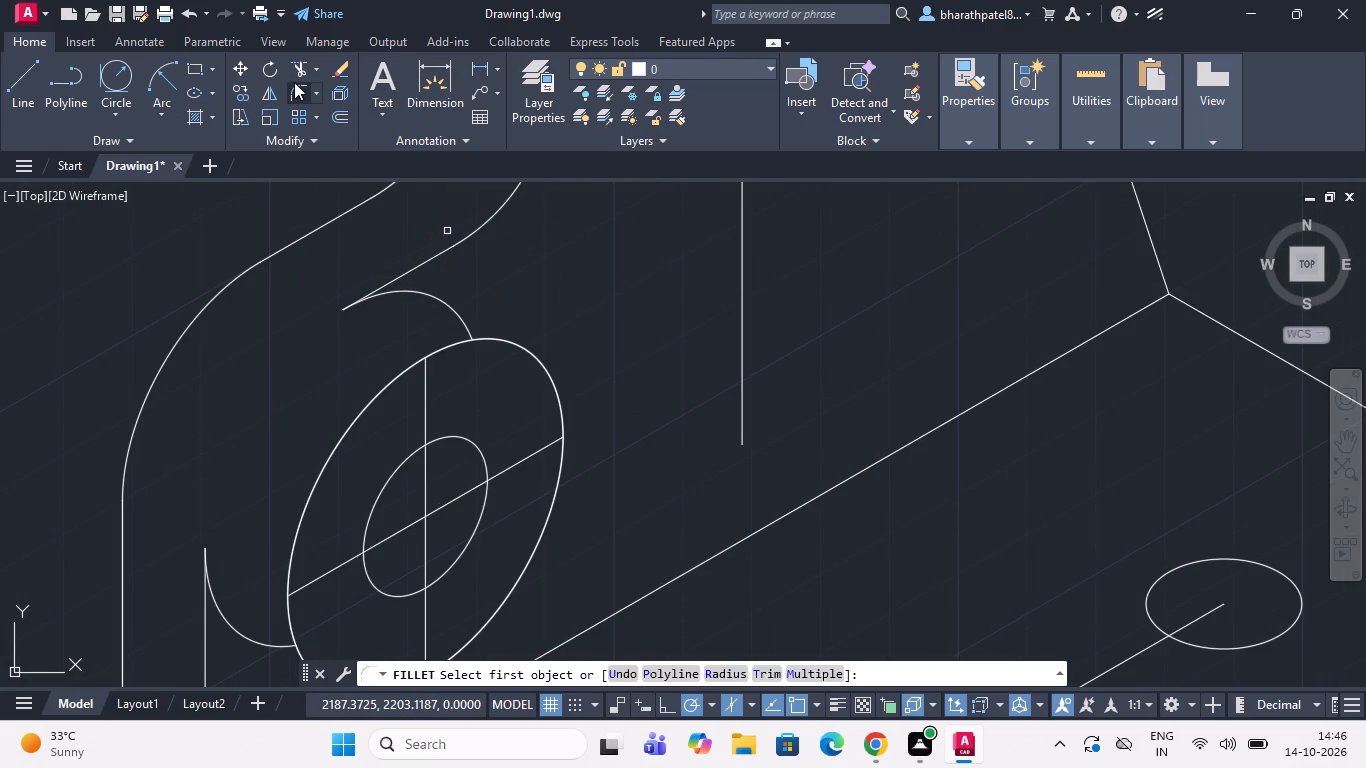
pyautogui.click(711, 670)
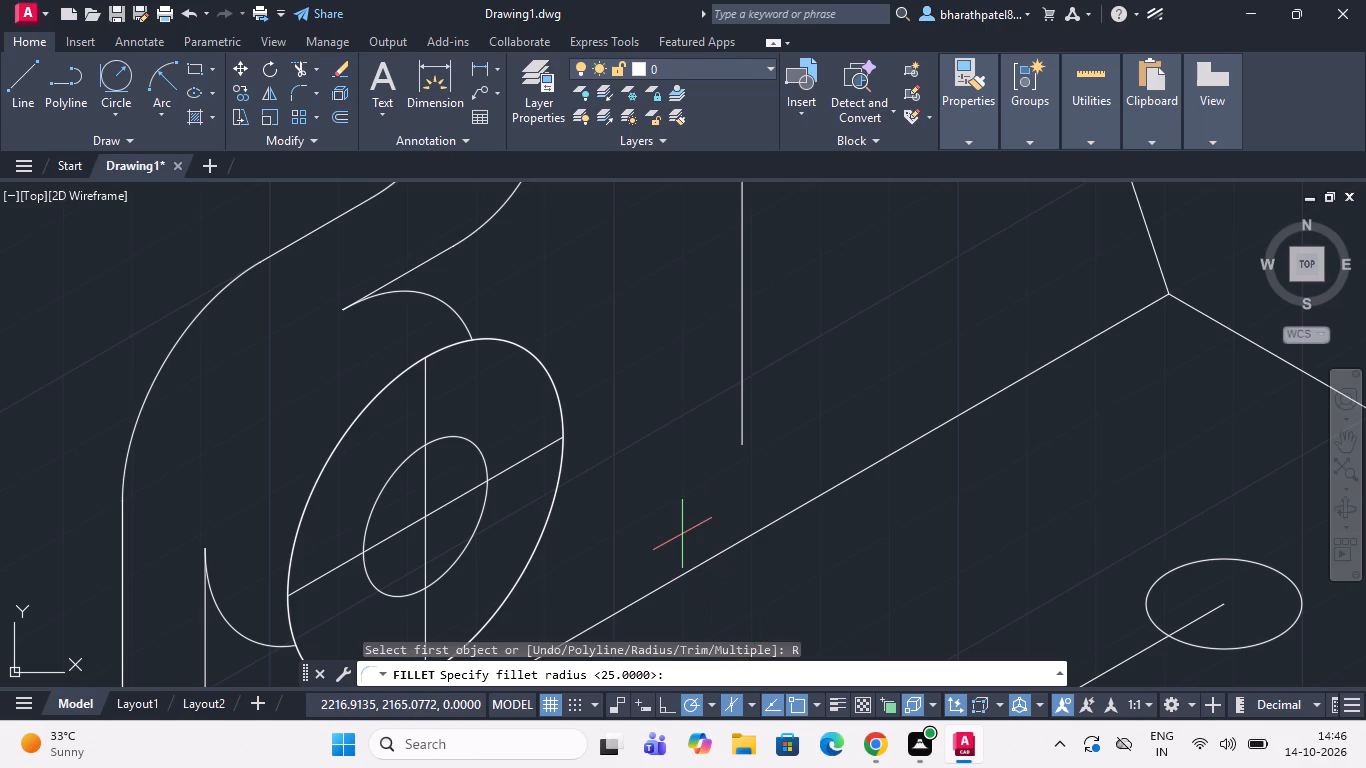
pyautogui.write('40')
pyautogui.press('Return')
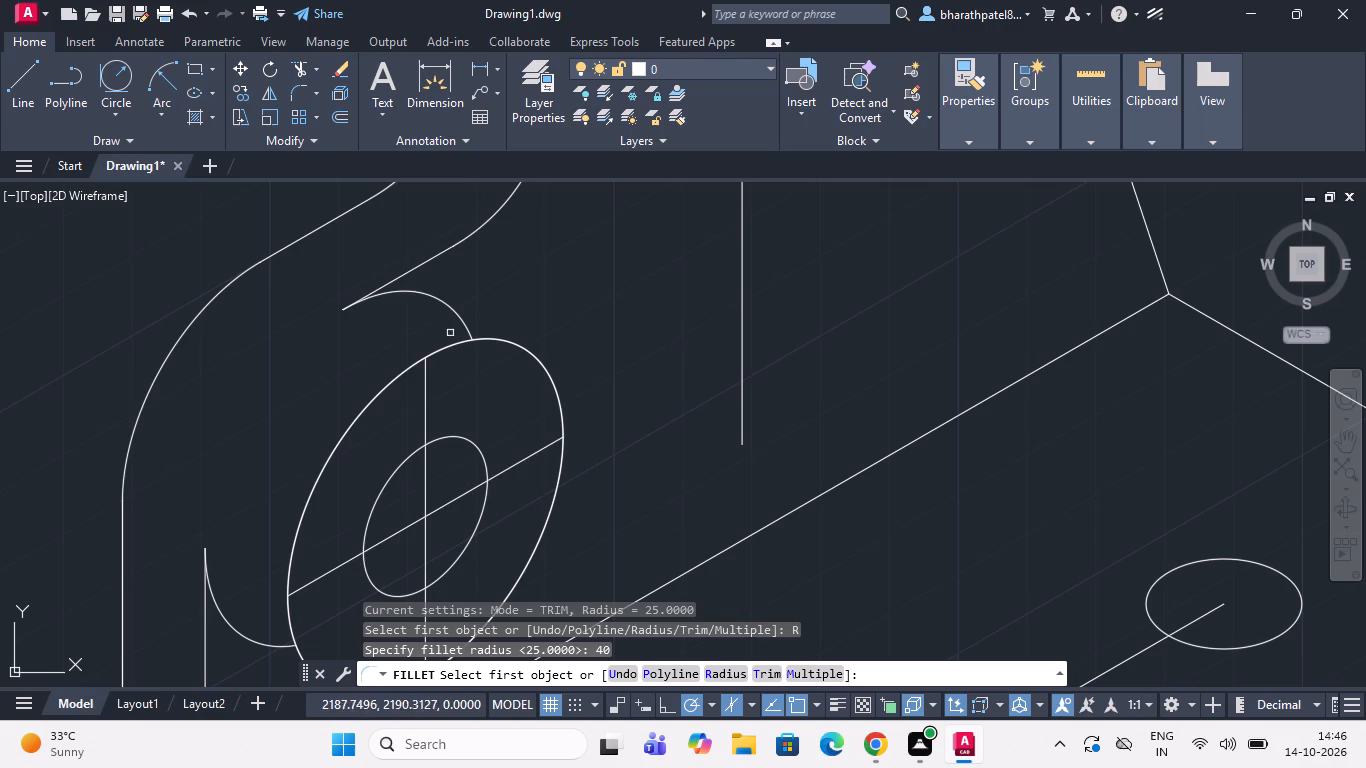
pyautogui.click(460, 320)
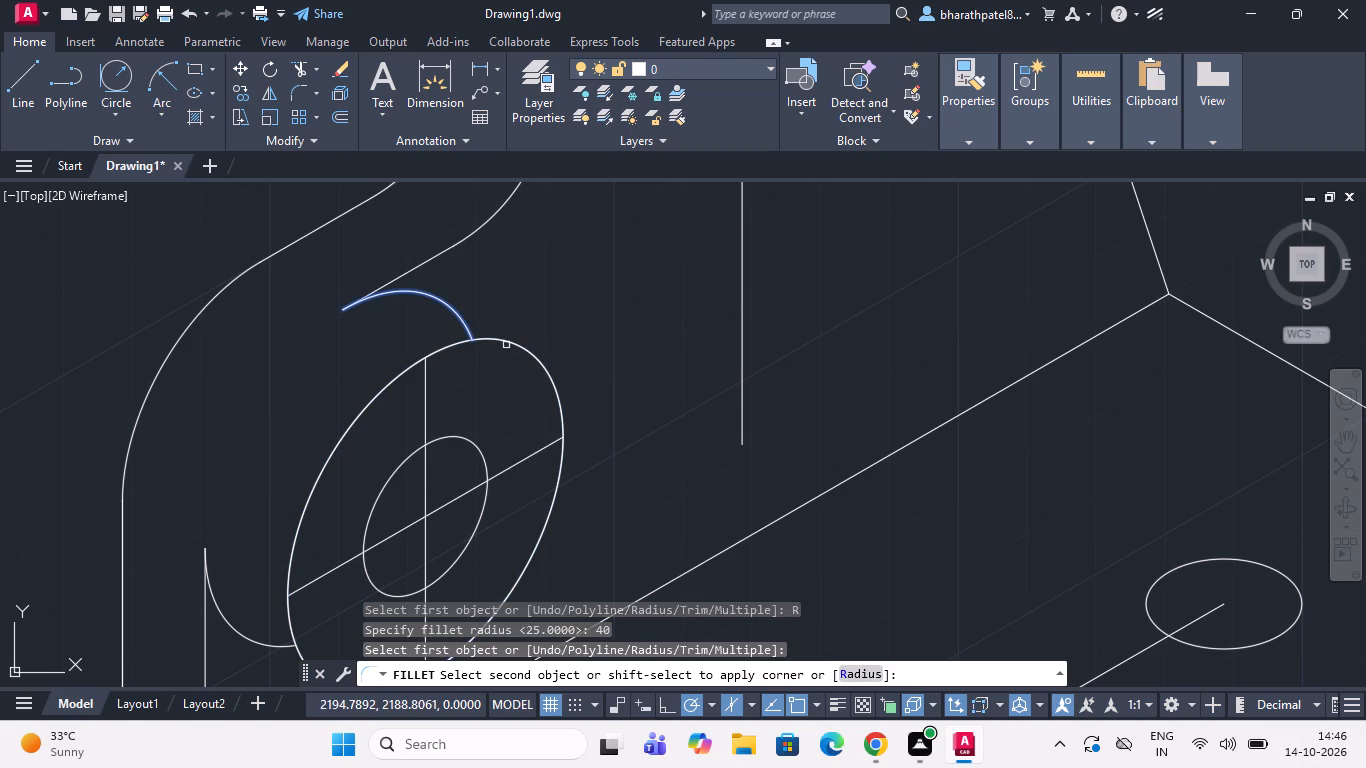
pyautogui.click(506, 342)
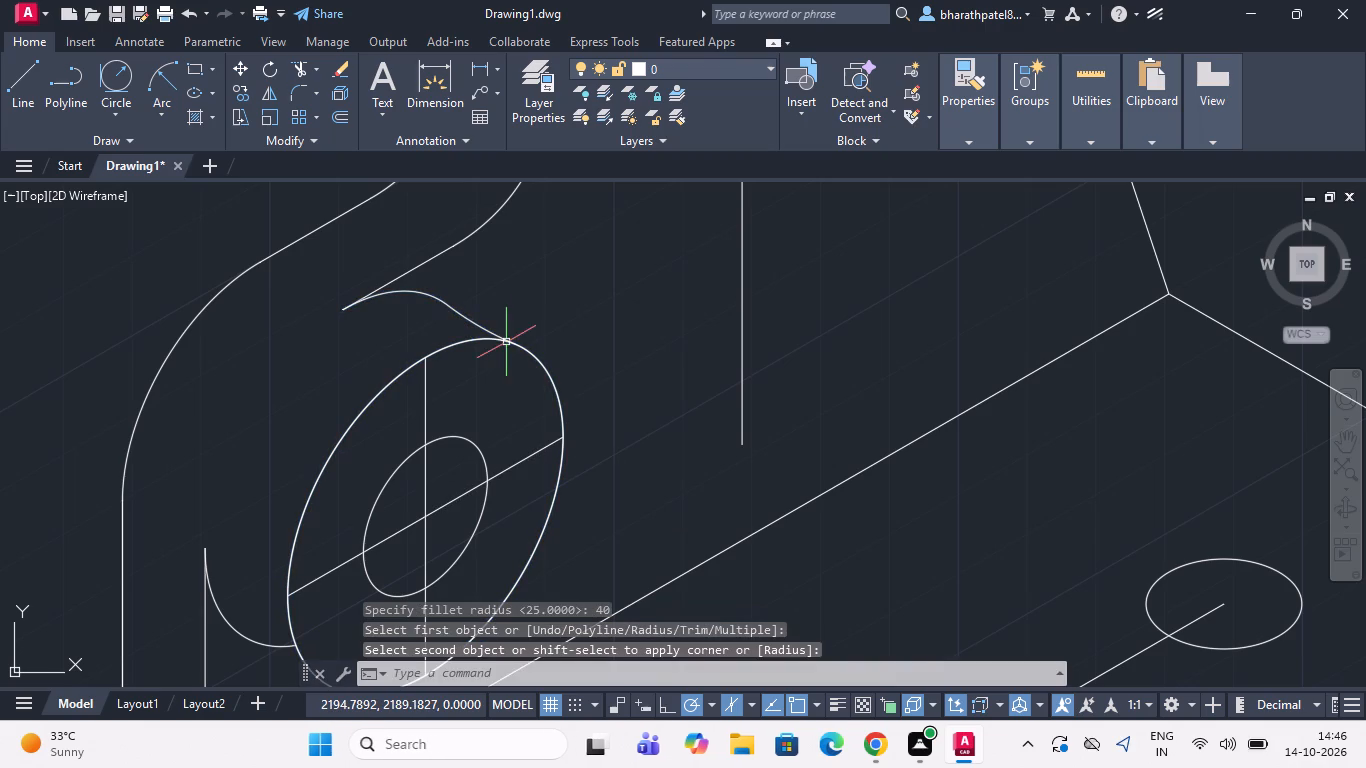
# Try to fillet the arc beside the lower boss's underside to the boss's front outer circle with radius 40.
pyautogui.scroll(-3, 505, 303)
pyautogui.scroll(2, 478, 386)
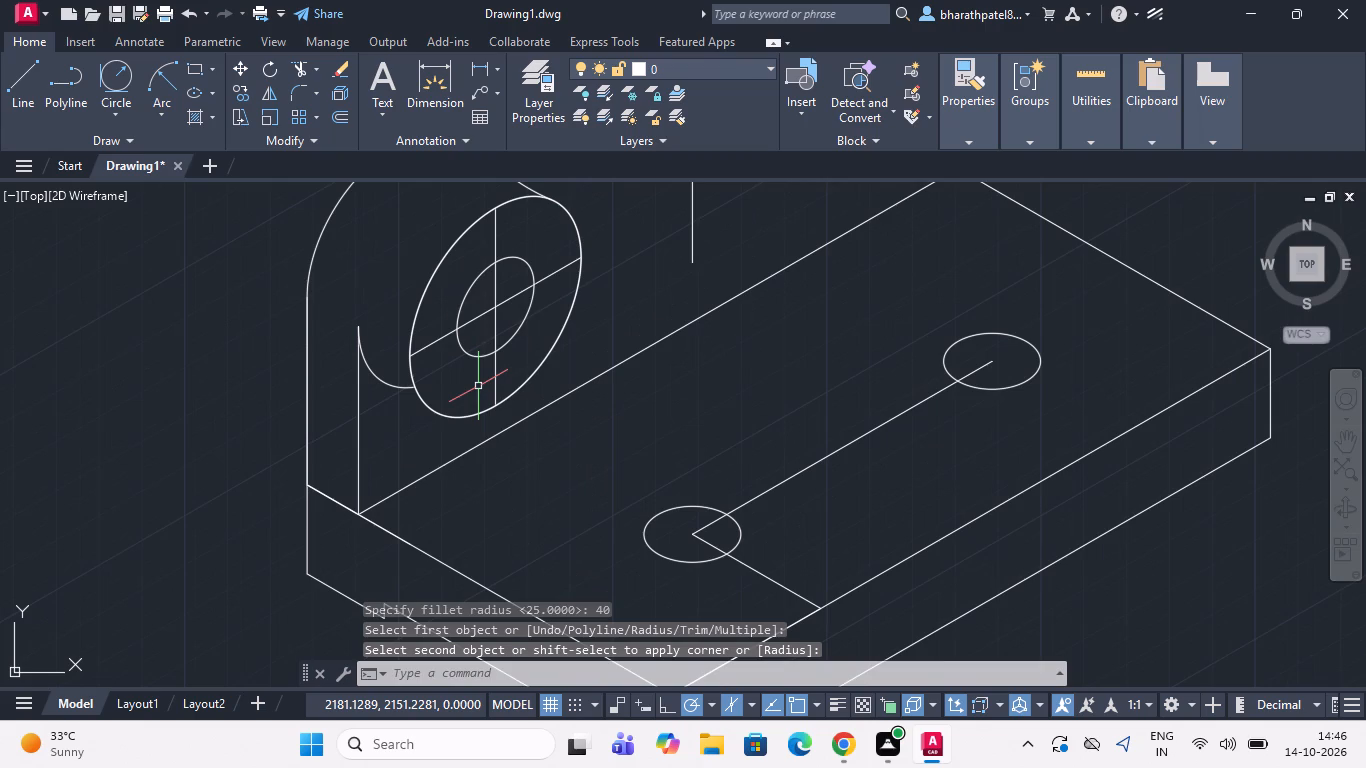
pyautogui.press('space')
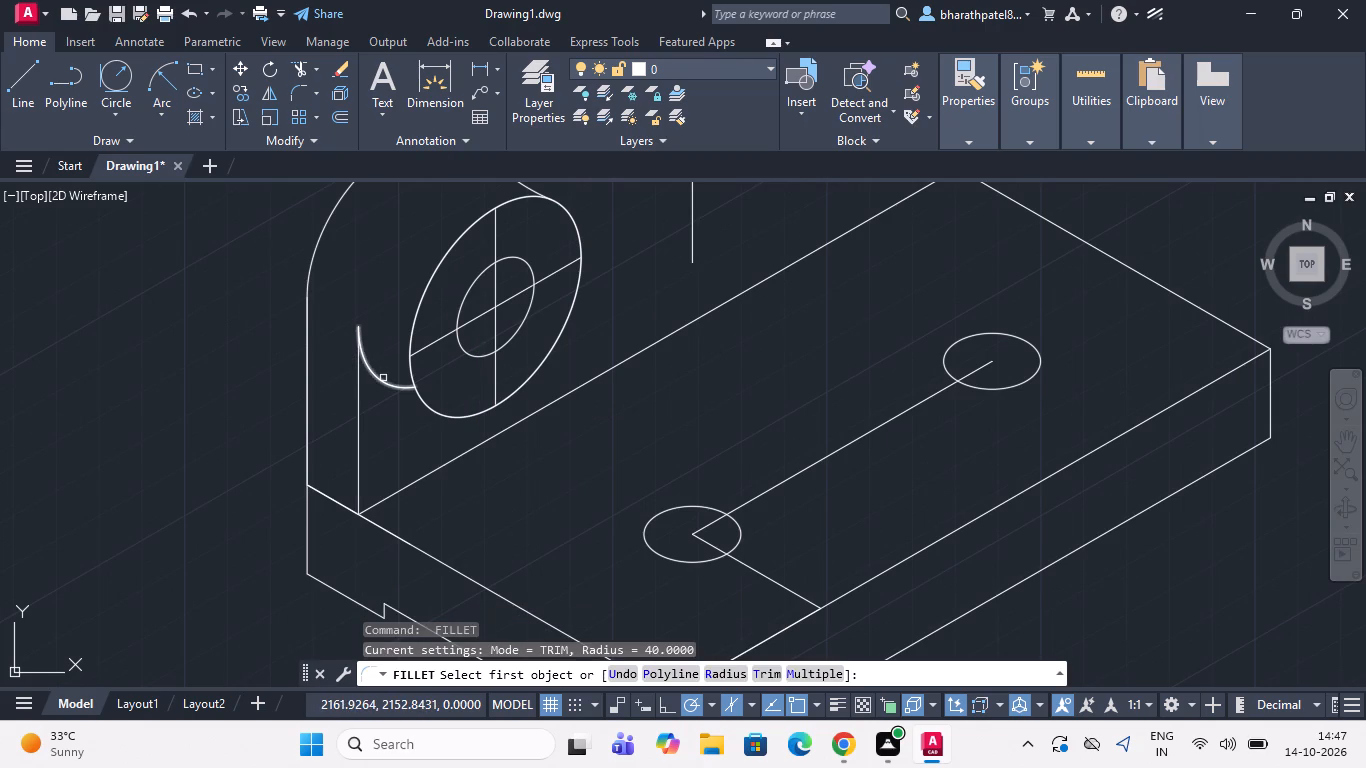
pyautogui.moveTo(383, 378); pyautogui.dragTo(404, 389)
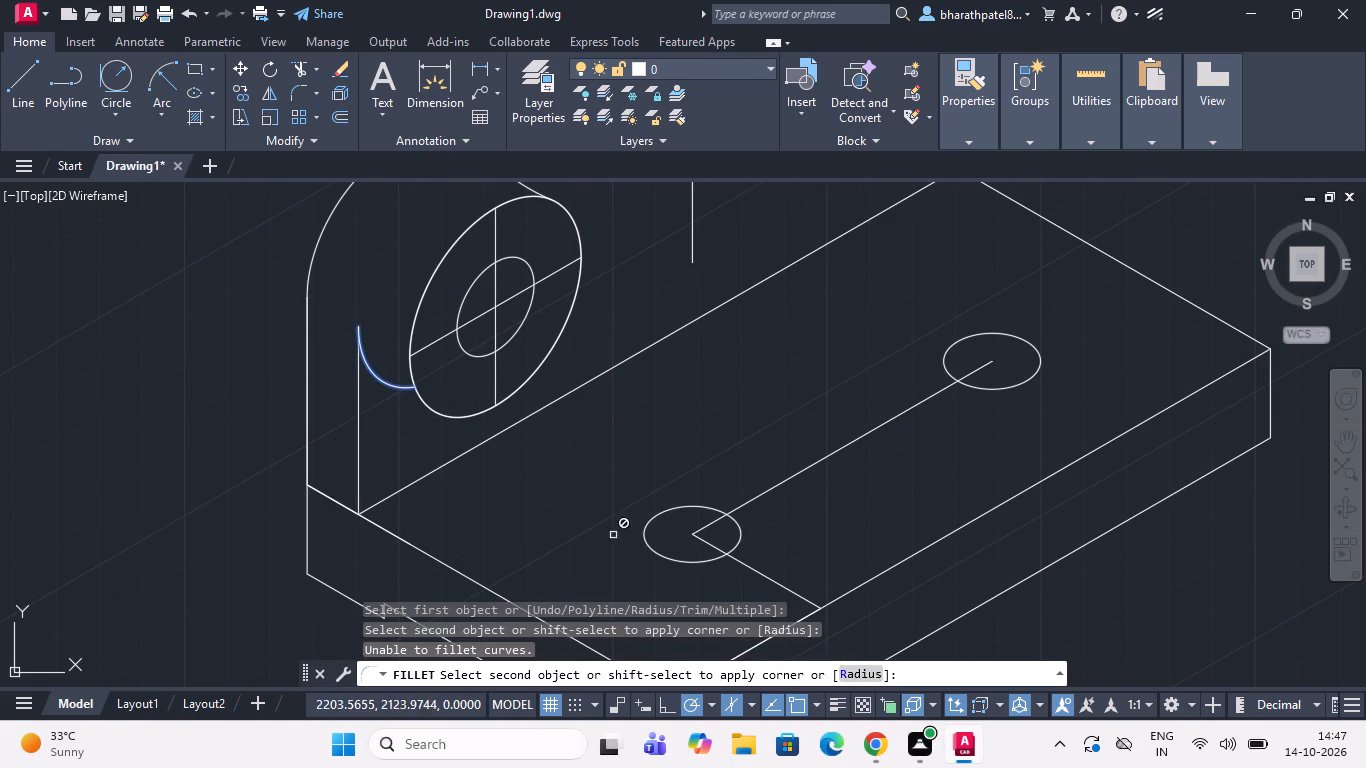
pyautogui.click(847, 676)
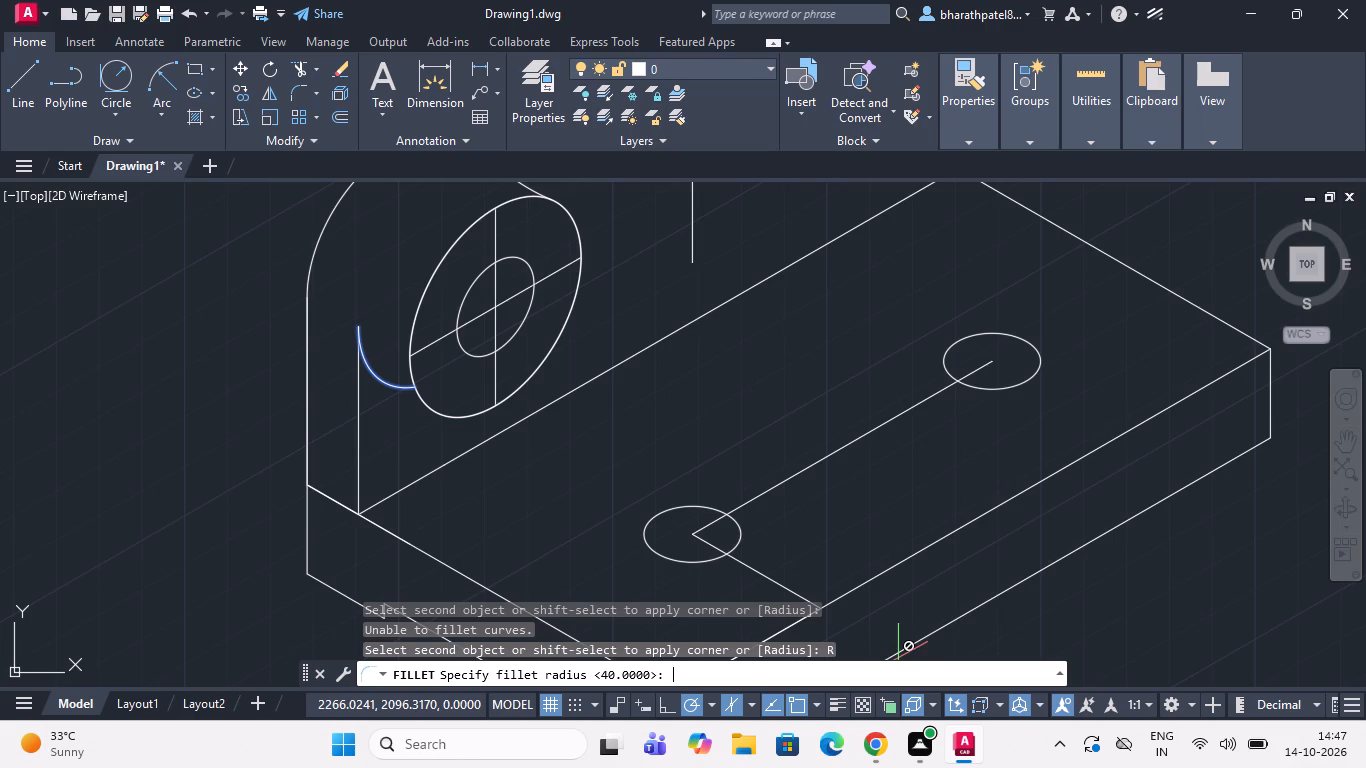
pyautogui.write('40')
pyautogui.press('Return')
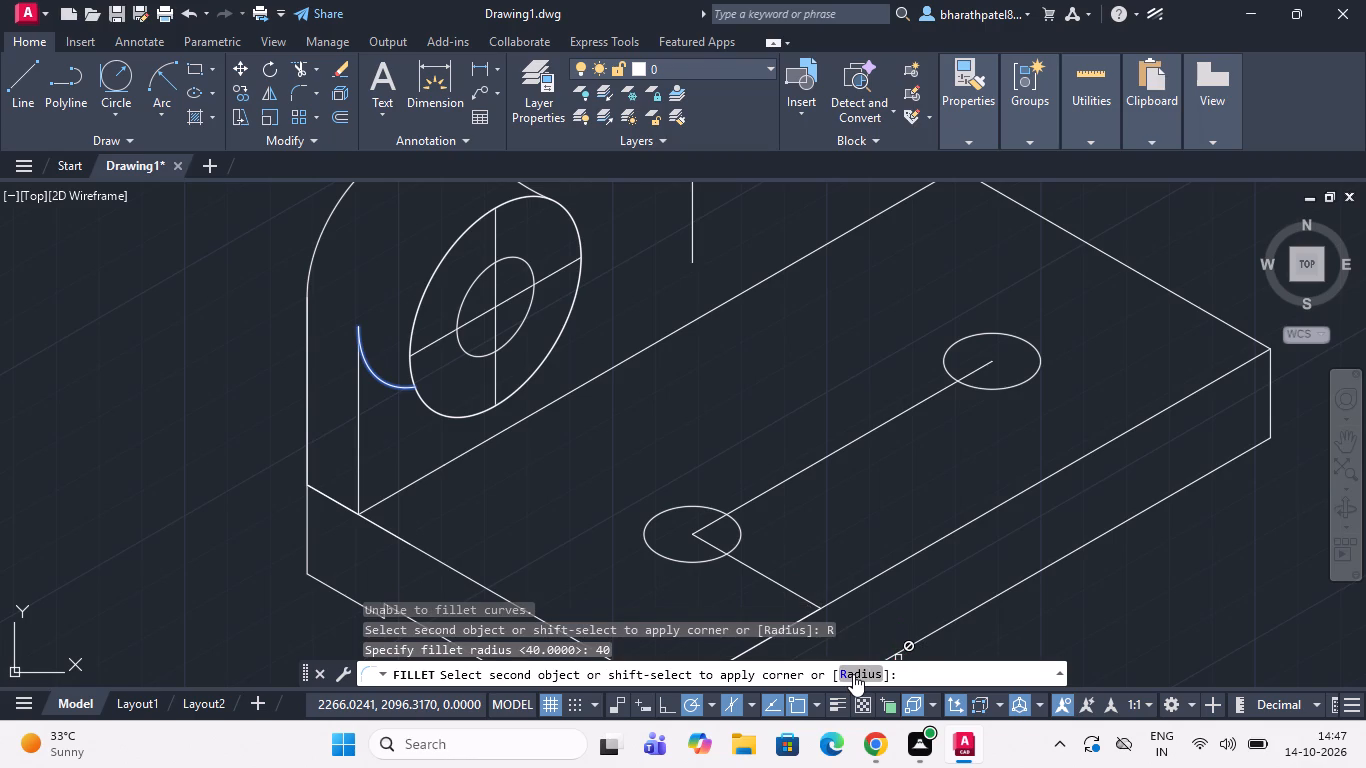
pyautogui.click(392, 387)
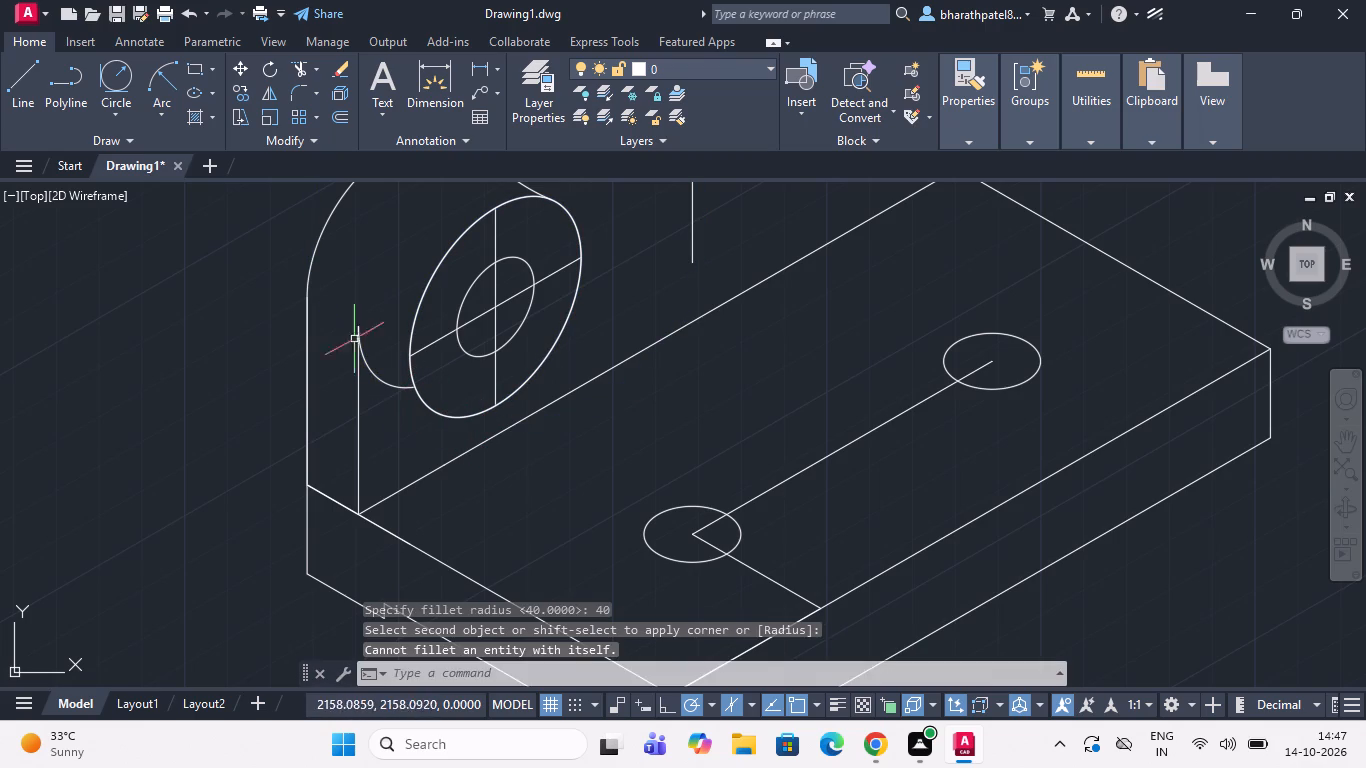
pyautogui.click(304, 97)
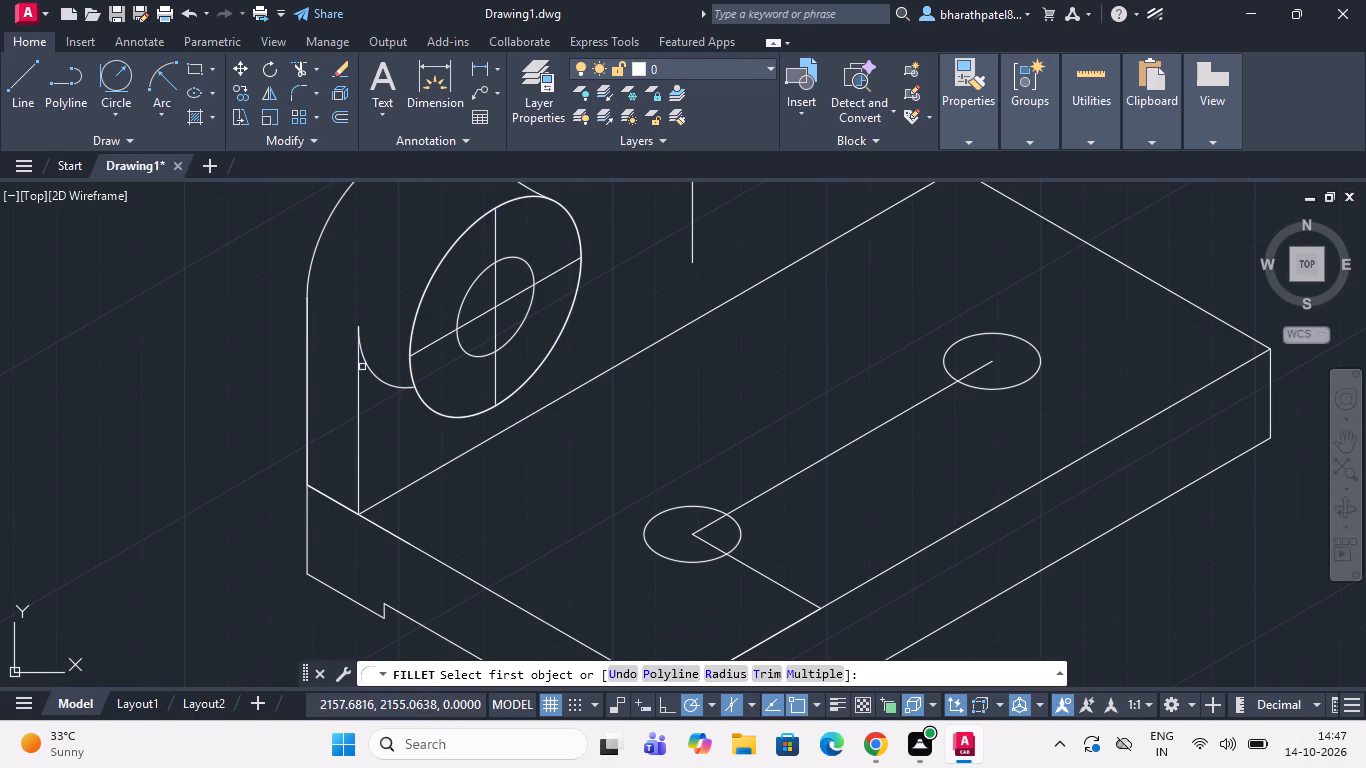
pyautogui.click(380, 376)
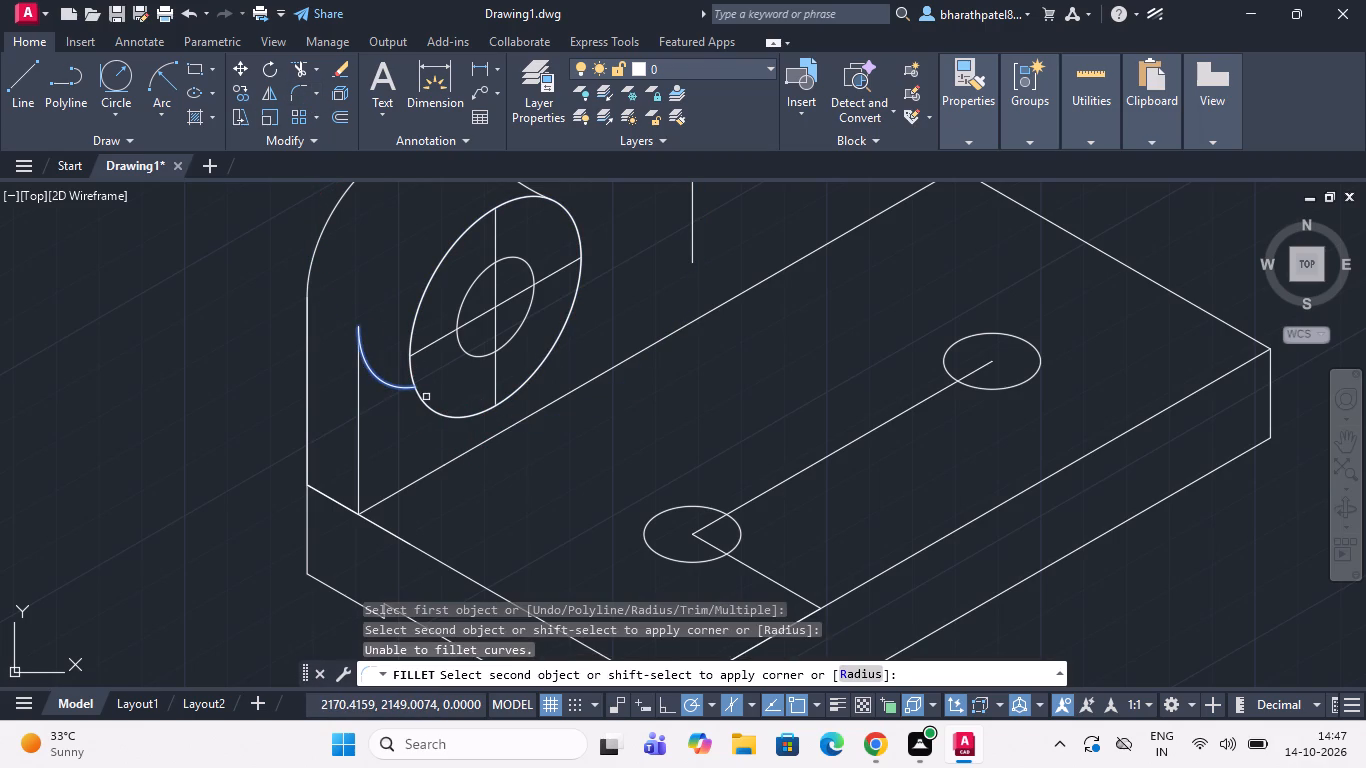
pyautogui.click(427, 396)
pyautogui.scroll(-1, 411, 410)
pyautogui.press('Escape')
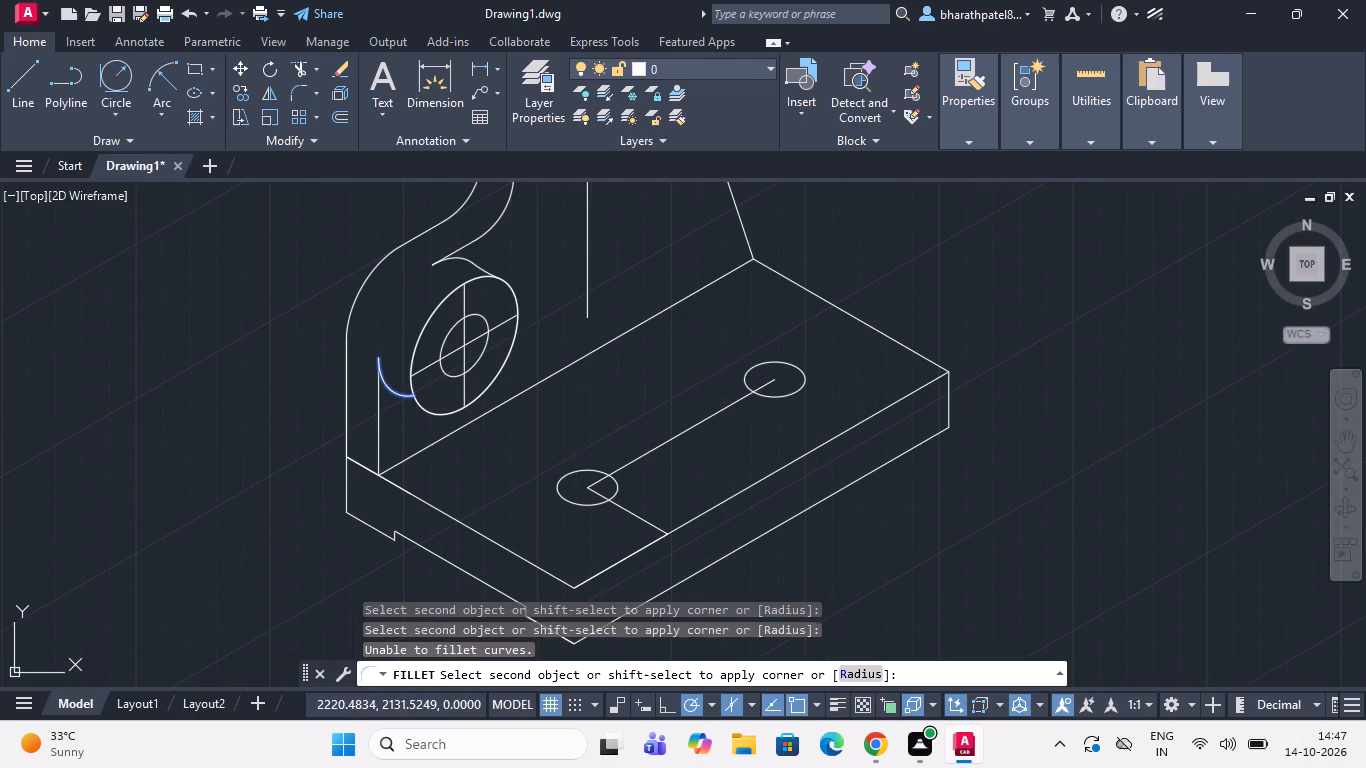
# Draw a start-end-radius arc from the curve beside the lower boss to the boss's front outer circle, picking its radius freehand.
pyautogui.scroll(-2, 575, 456)
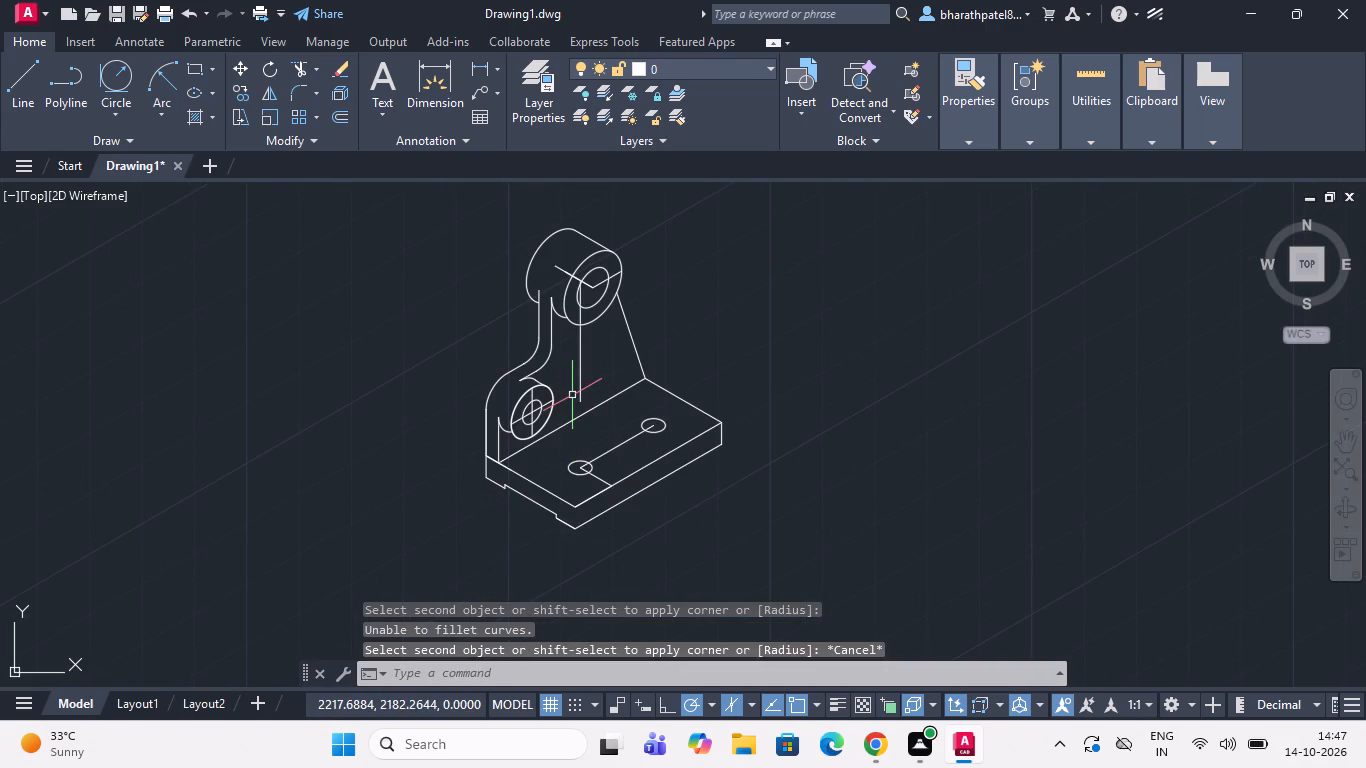
pyautogui.scroll(3, 567, 391)
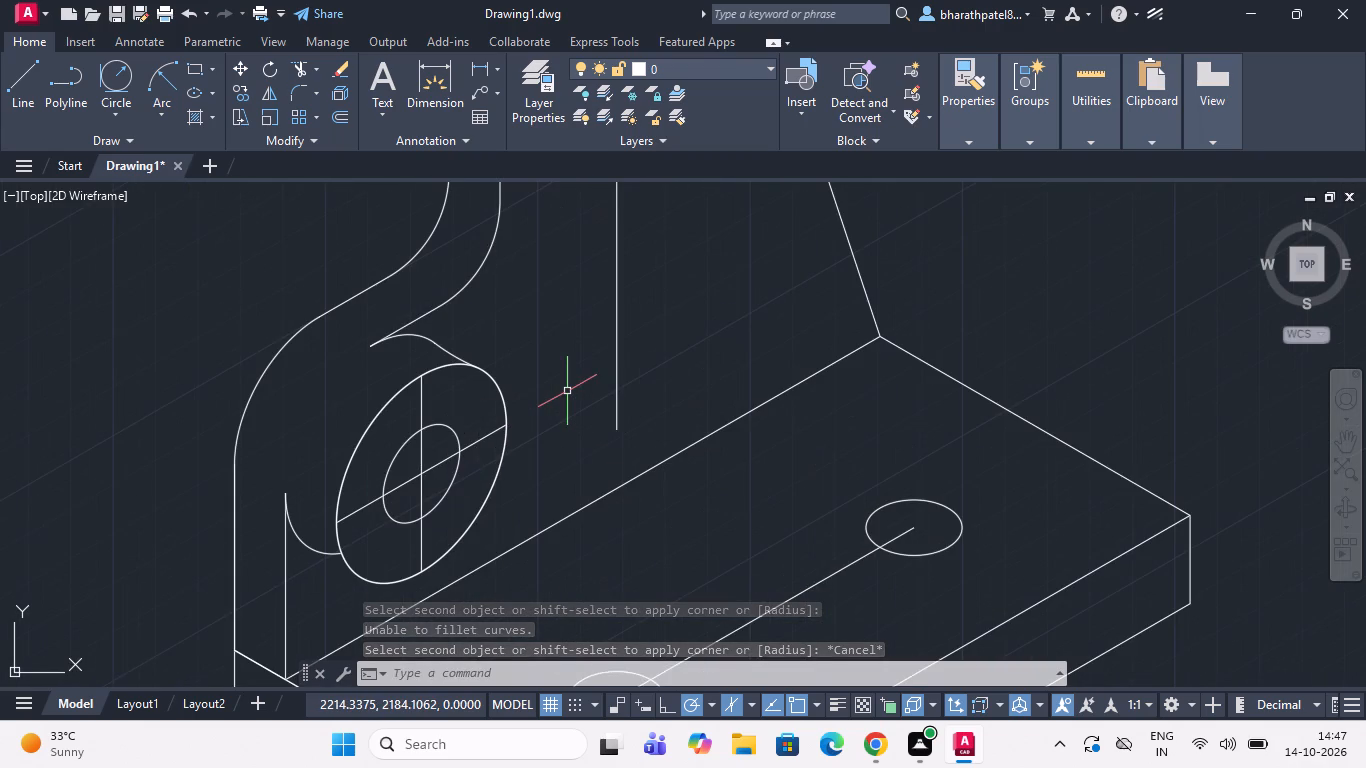
pyautogui.scroll(-1, 567, 391)
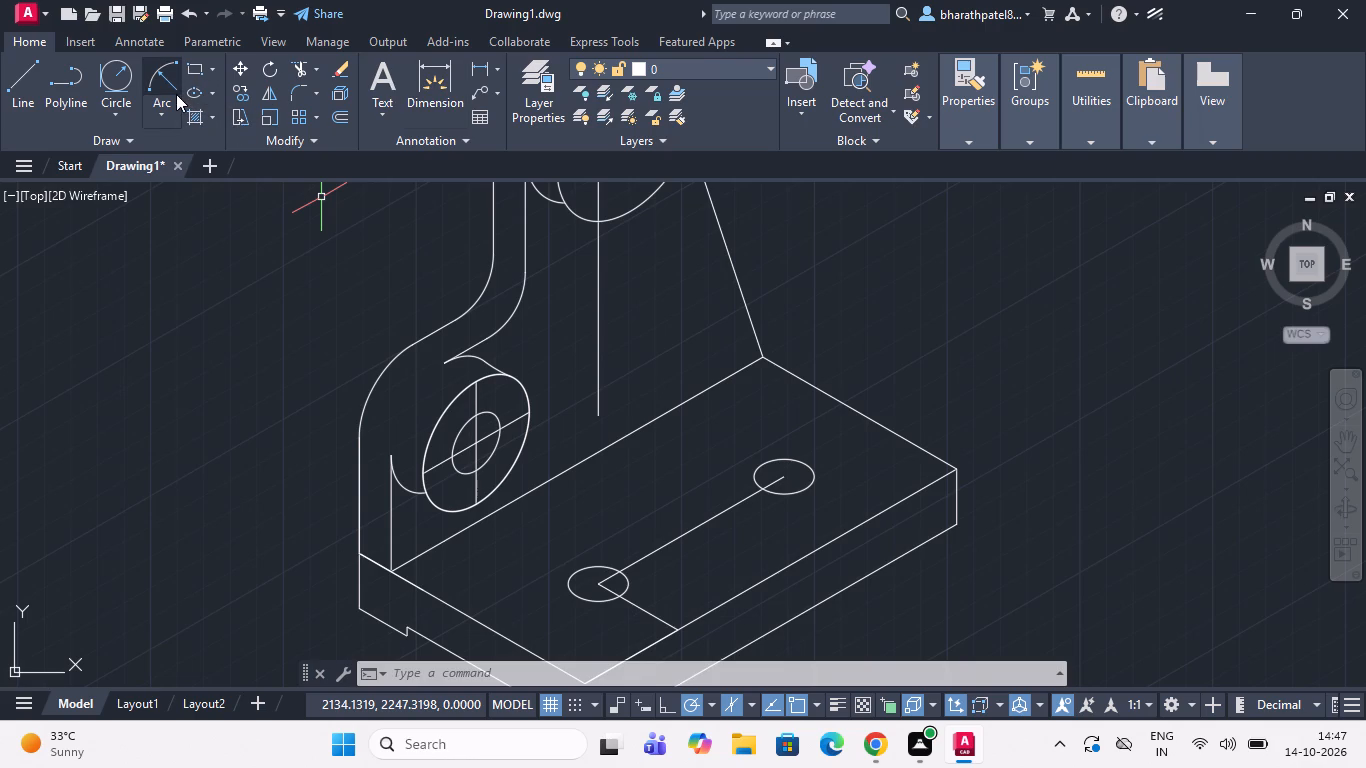
pyautogui.click(152, 87)
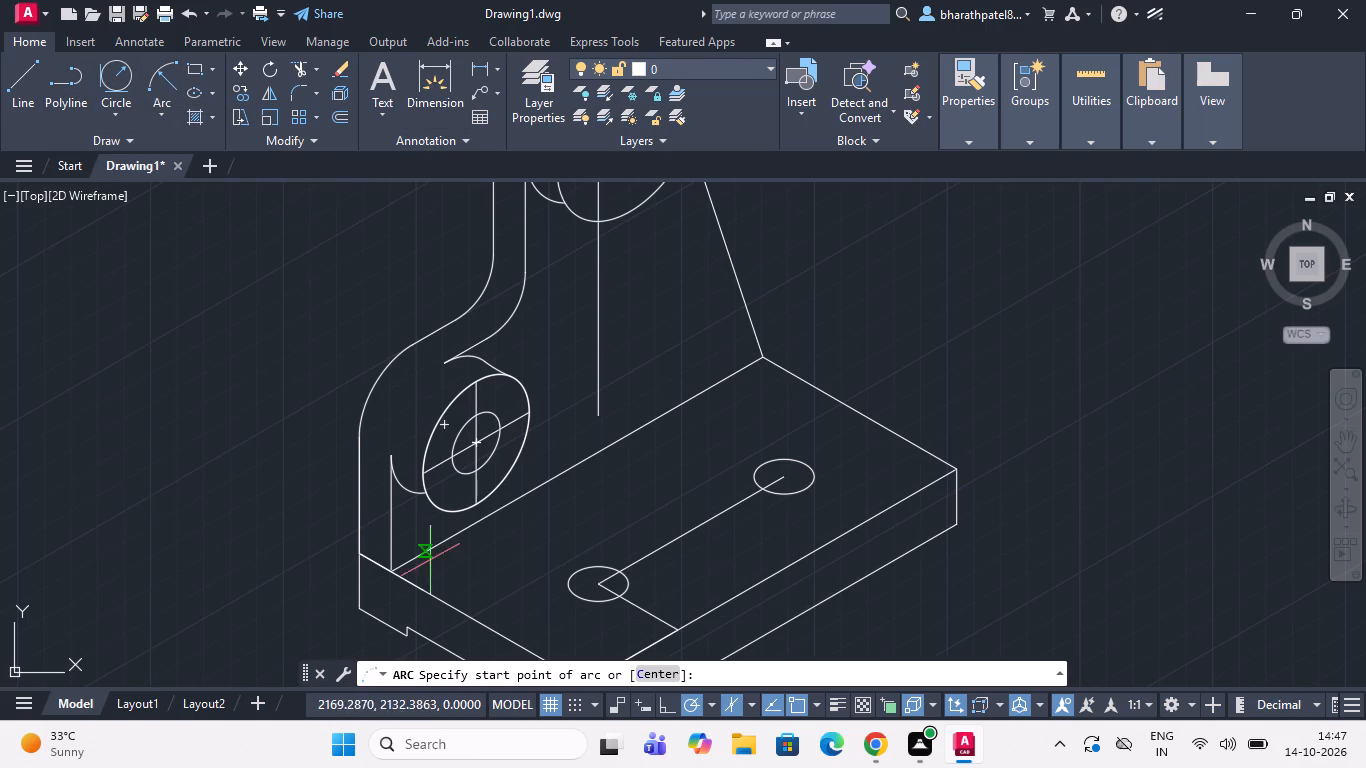
pyautogui.scroll(2, 420, 540)
pyautogui.click(372, 407)
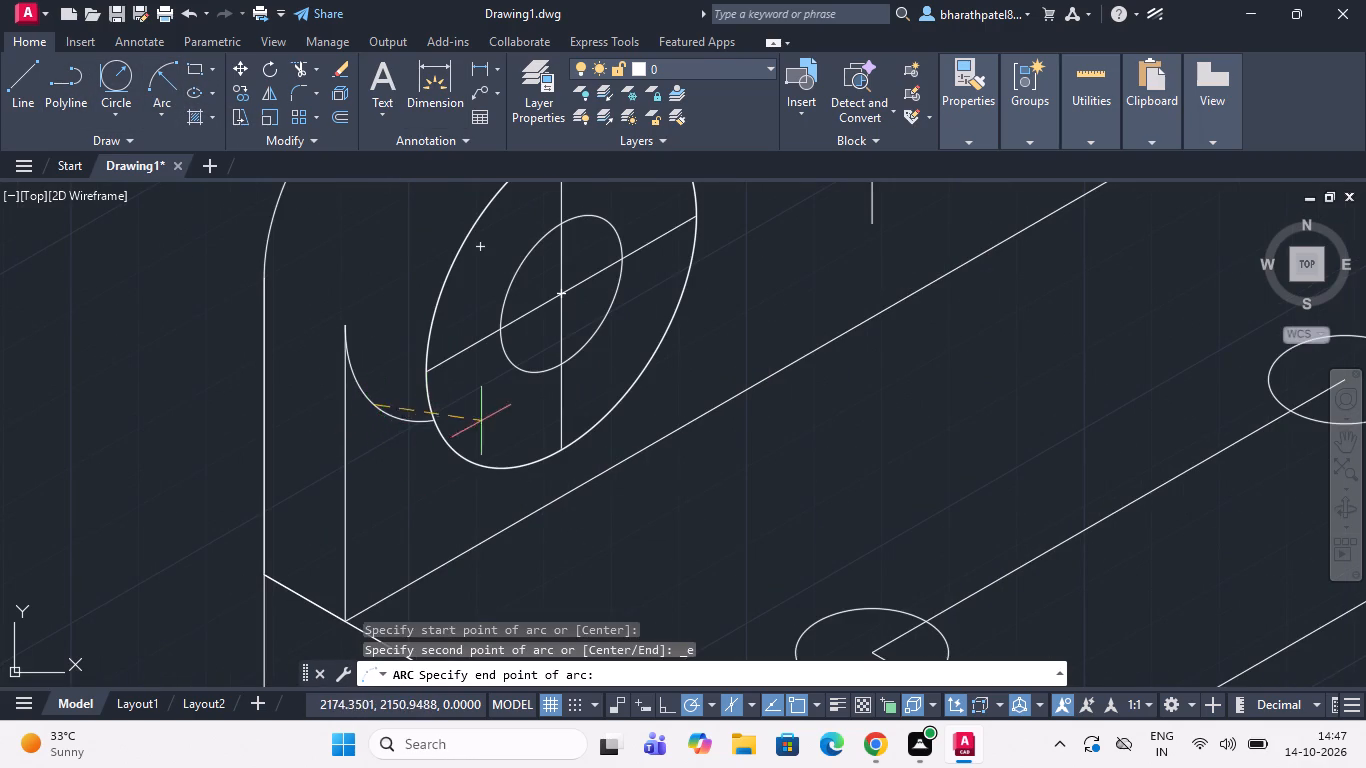
pyautogui.scroll(3, 441, 437)
pyautogui.click(428, 419)
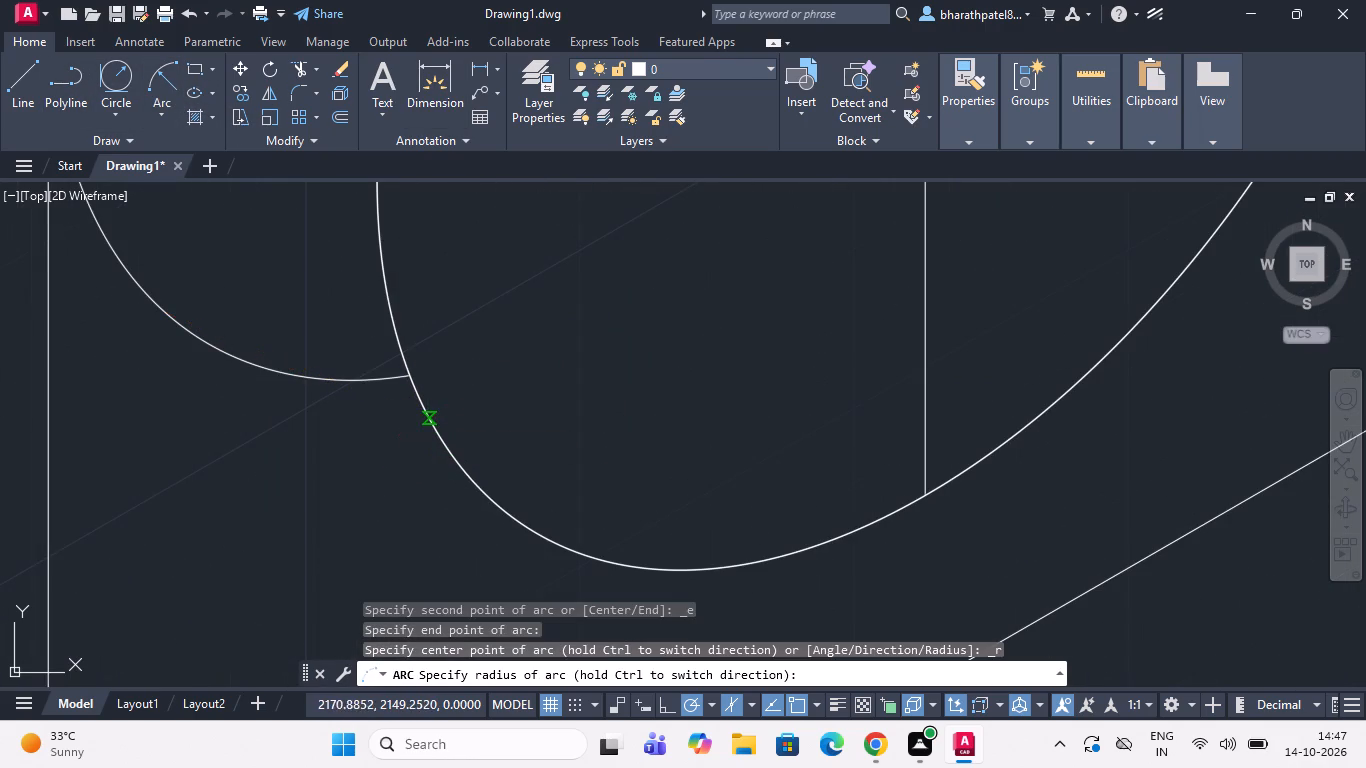
pyautogui.click(925, 380)
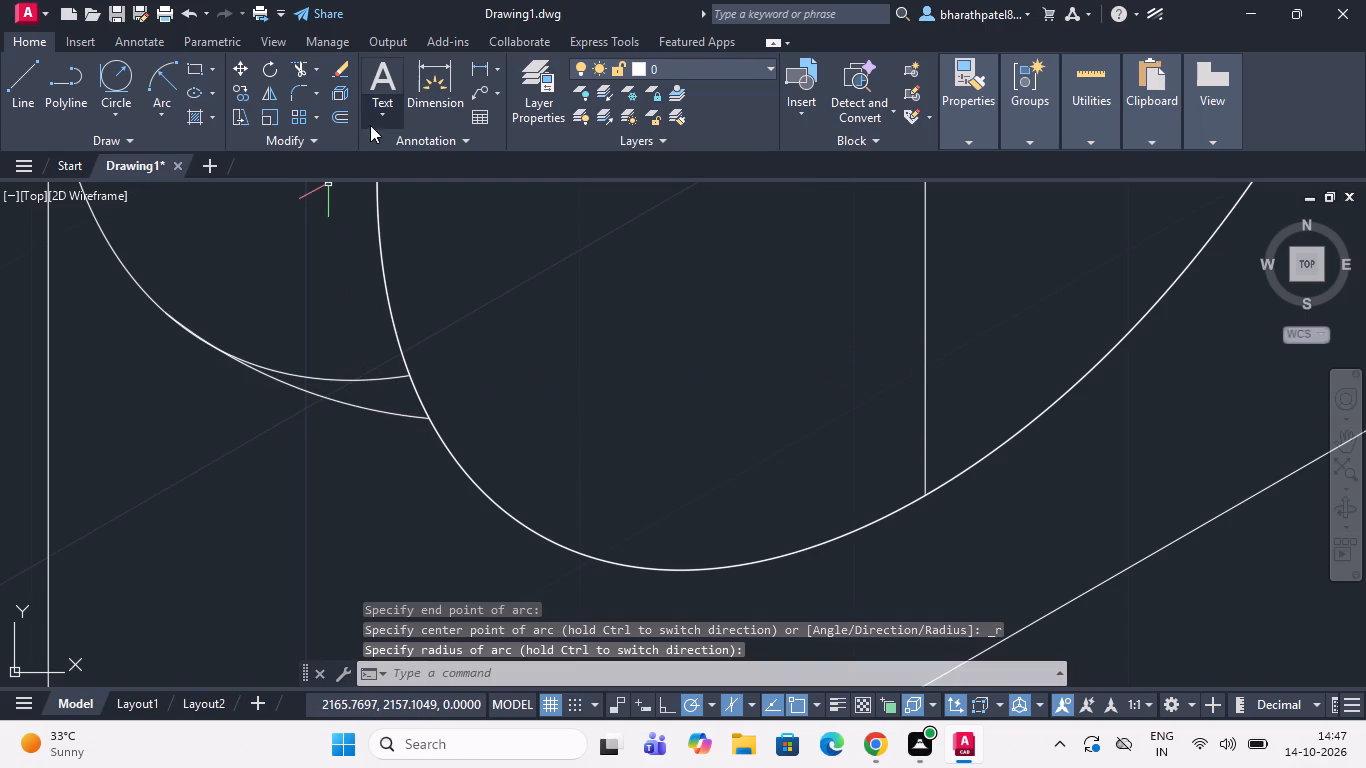
# Trim the surplus curve beside the lower boss's underside and the short overlap where it meets the newly drawn arc.
pyautogui.click(294, 64)
pyautogui.click(348, 376)
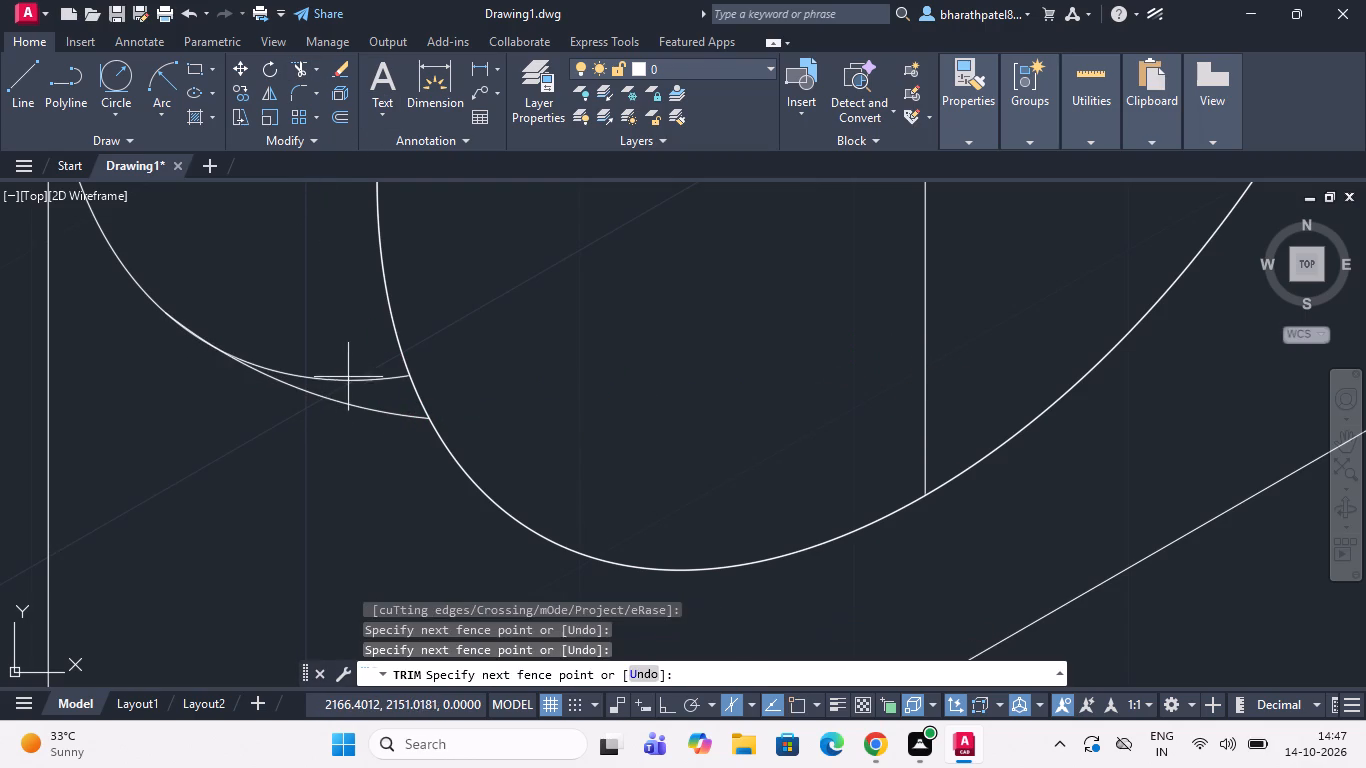
pyautogui.click(348, 391)
pyautogui.scroll(2, 209, 346)
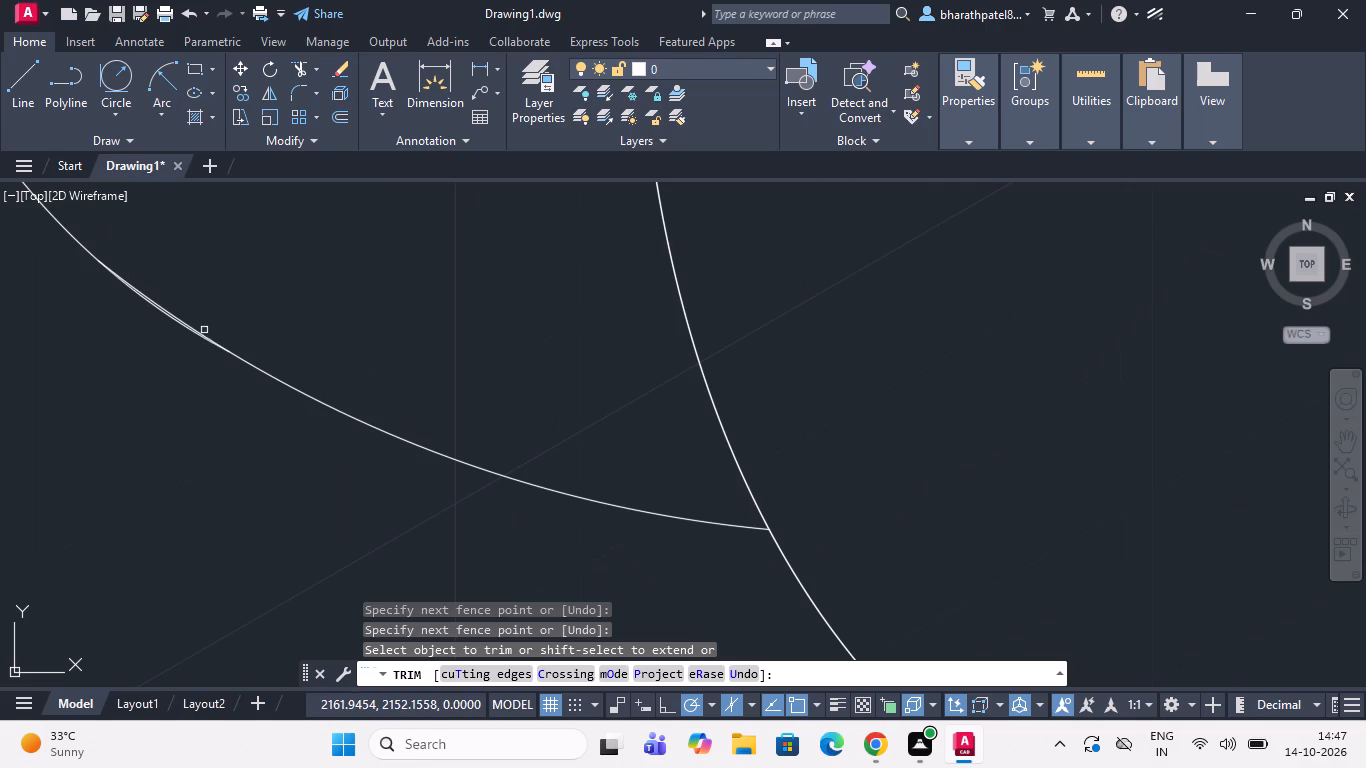
pyautogui.scroll(3, 190, 318)
pyautogui.click(156, 334)
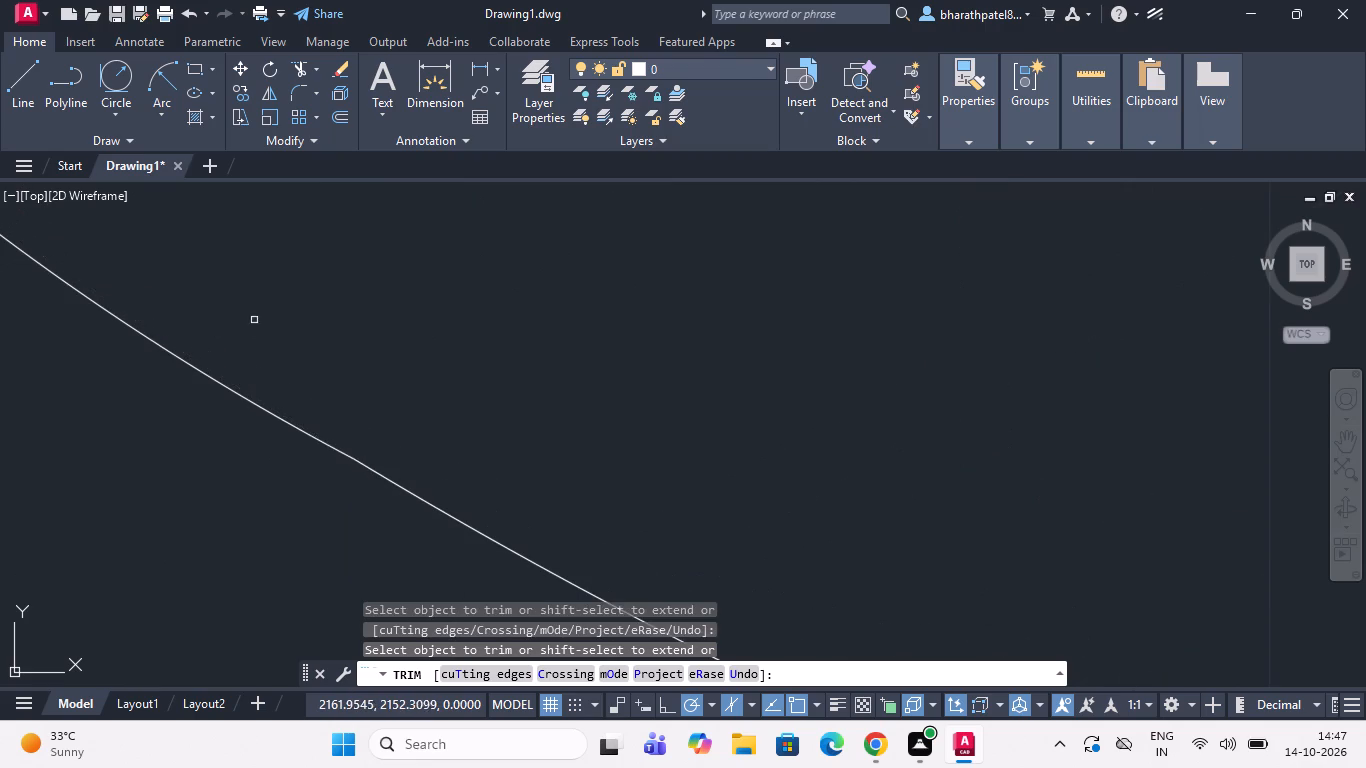
# Draw a 100-long line straight down from the centre of the upper boss's front circles.
pyautogui.scroll(-10, 267, 318)
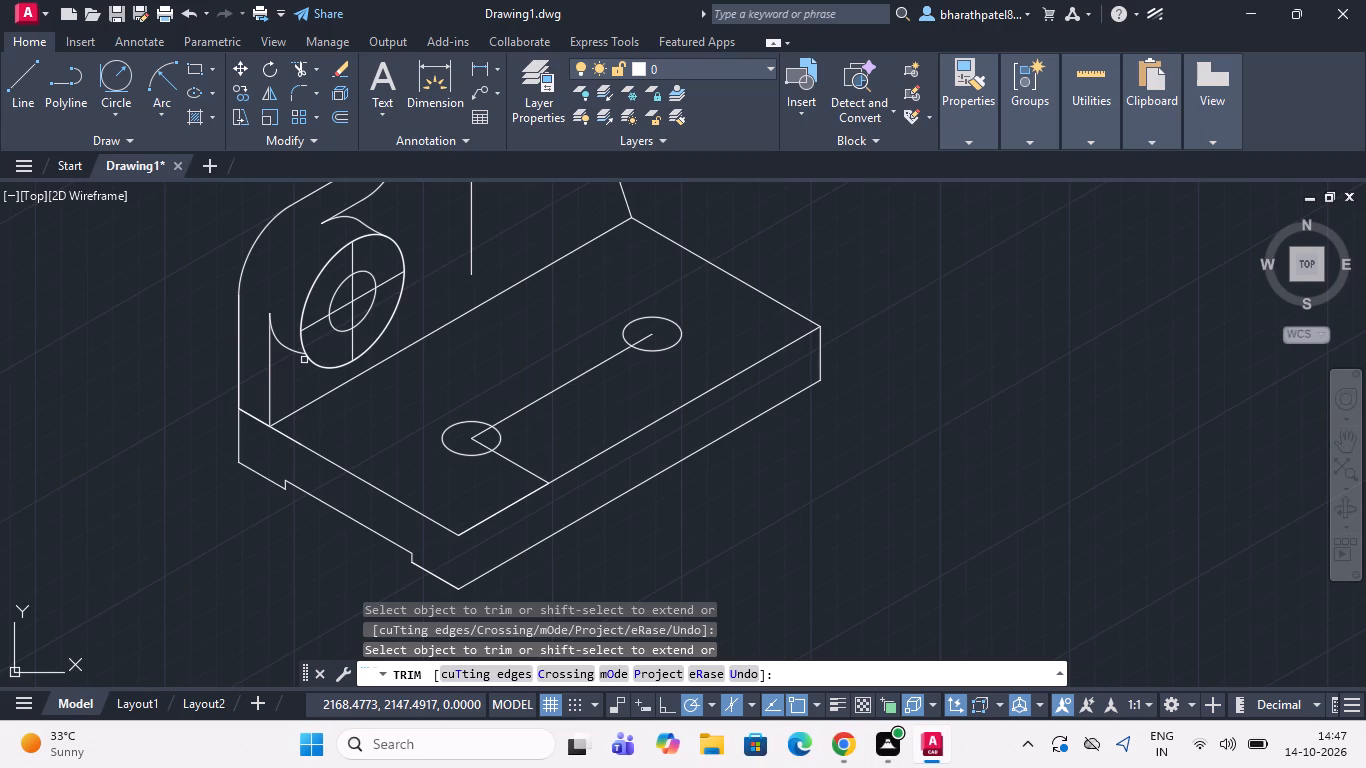
pyautogui.scroll(-2, 334, 328)
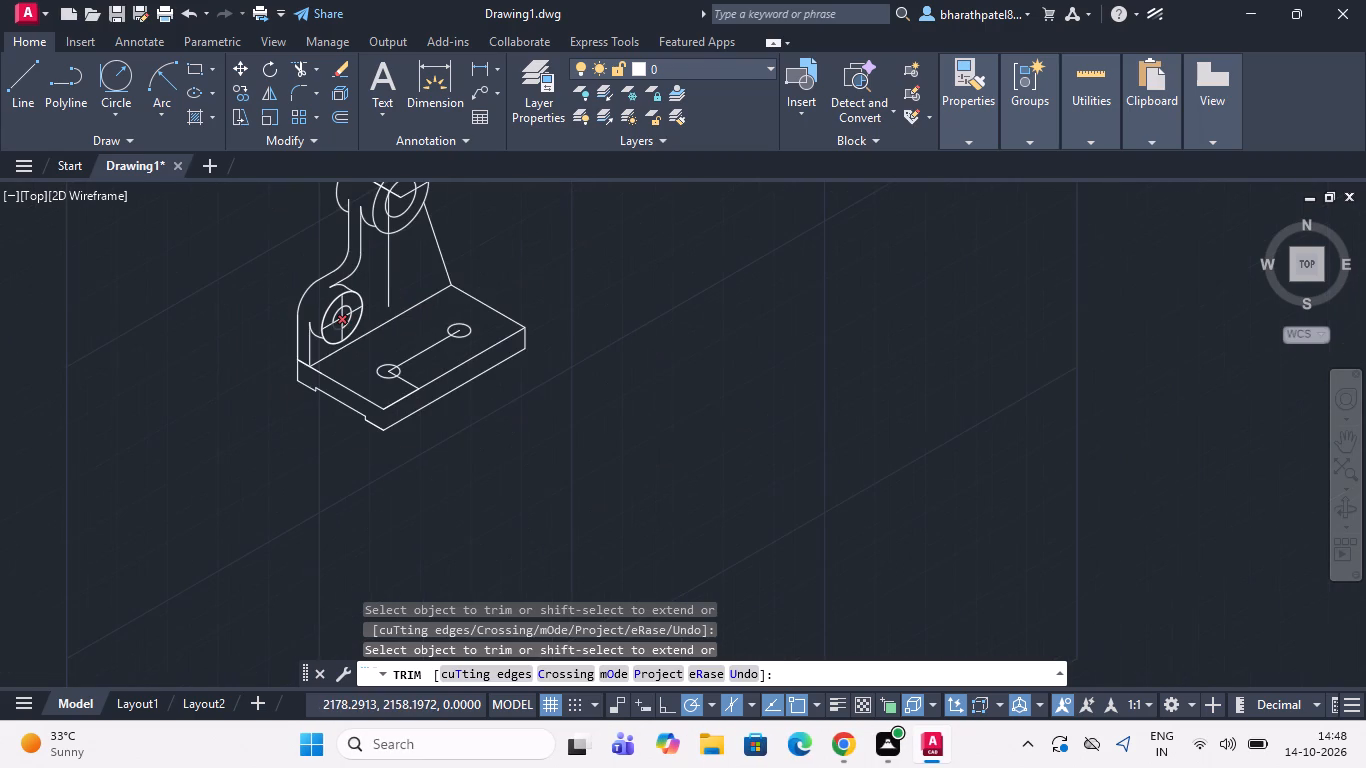
pyautogui.scroll(1, 427, 322)
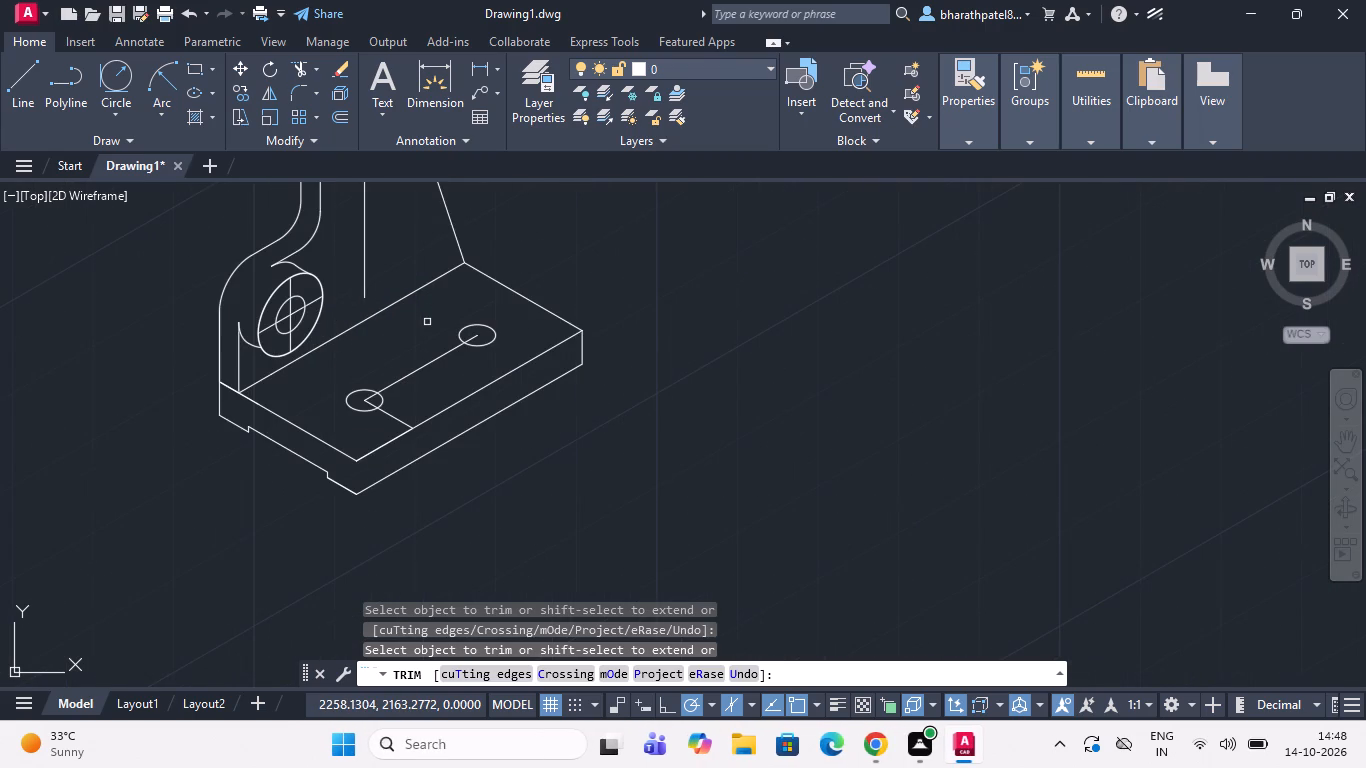
pyautogui.scroll(-2, 427, 322)
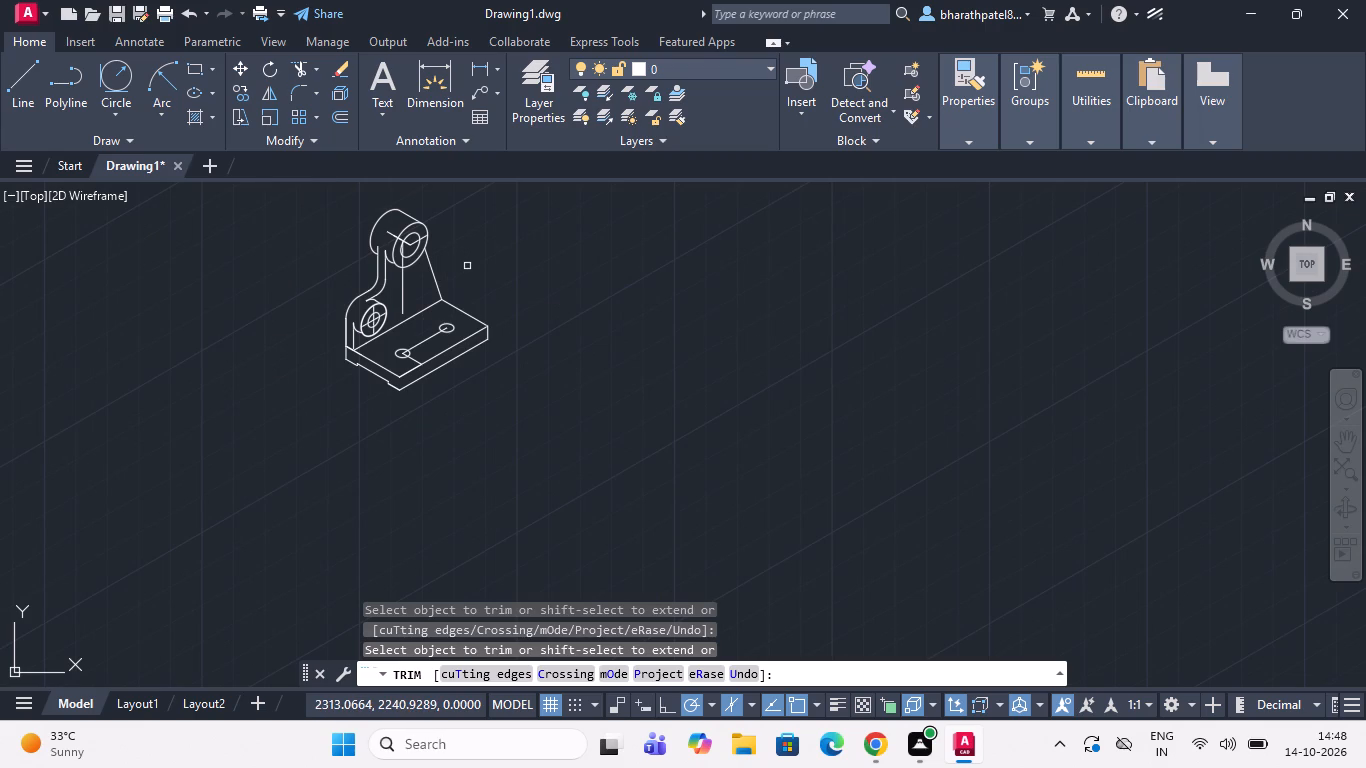
pyautogui.click(19, 85)
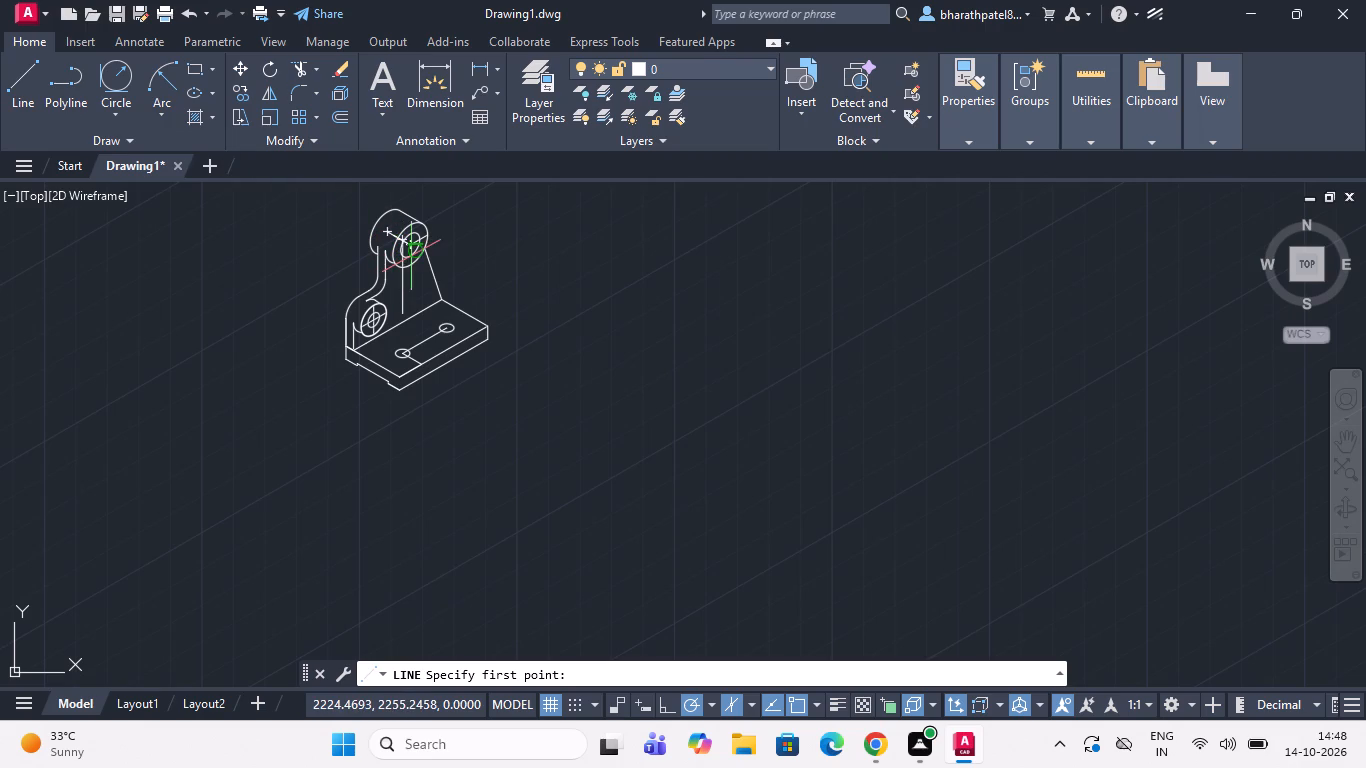
pyautogui.scroll(-1, 411, 247)
pyautogui.scroll(2, 411, 247)
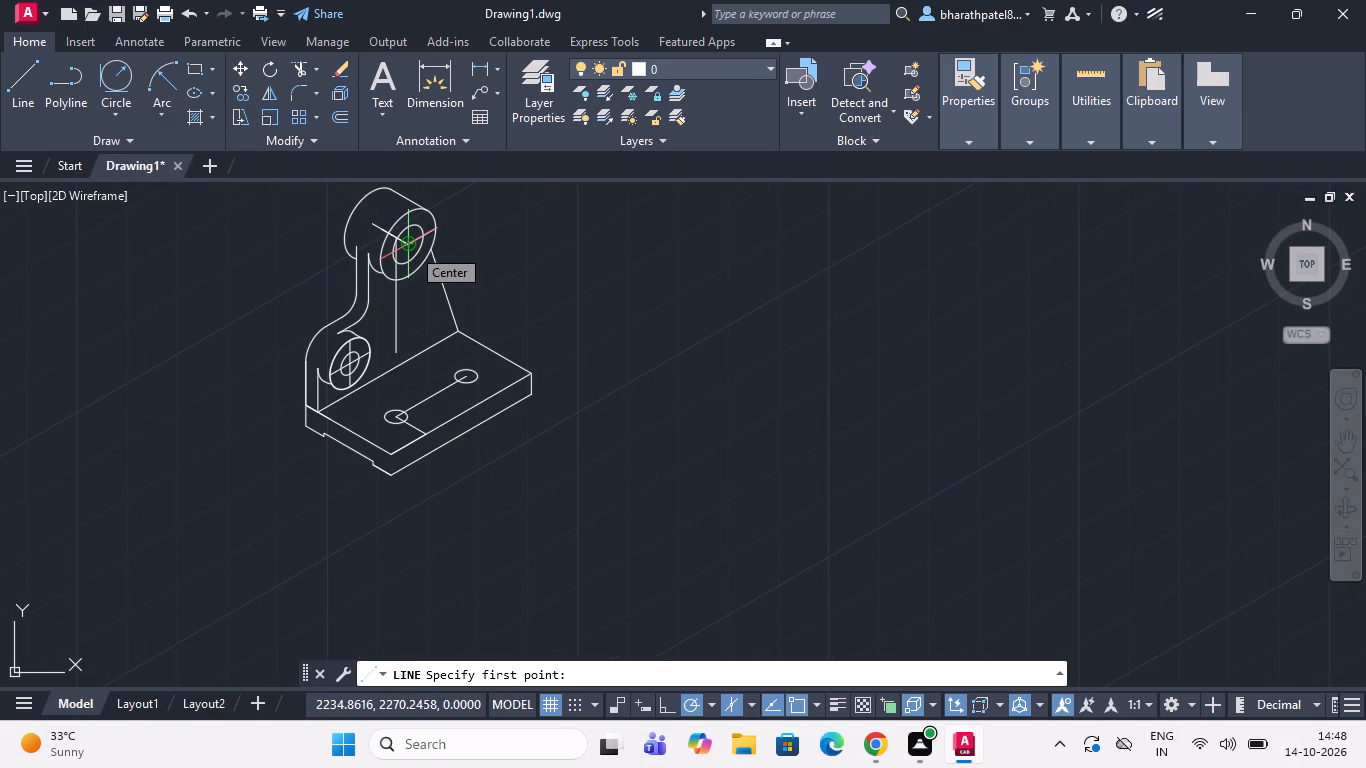
pyautogui.scroll(3, 411, 247)
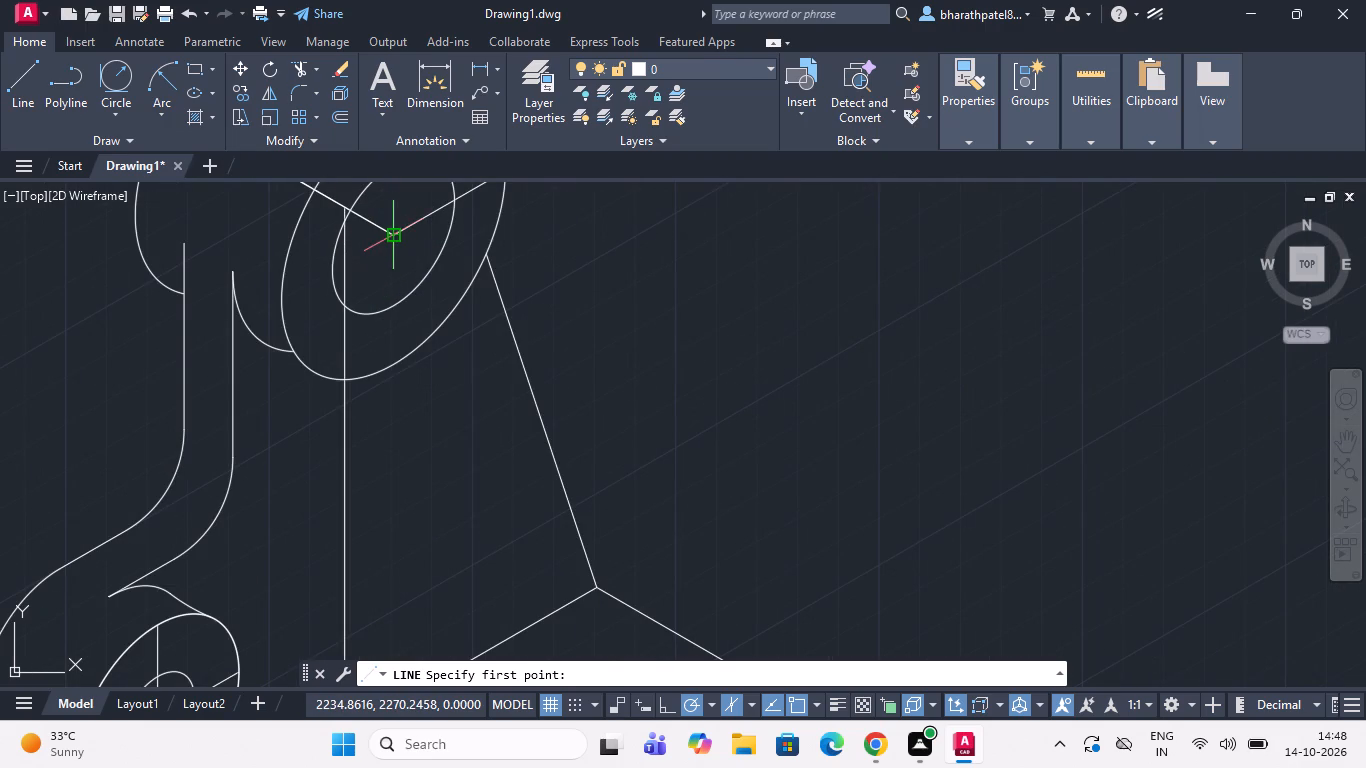
pyautogui.click(393, 235)
pyautogui.scroll(-4, 393, 235)
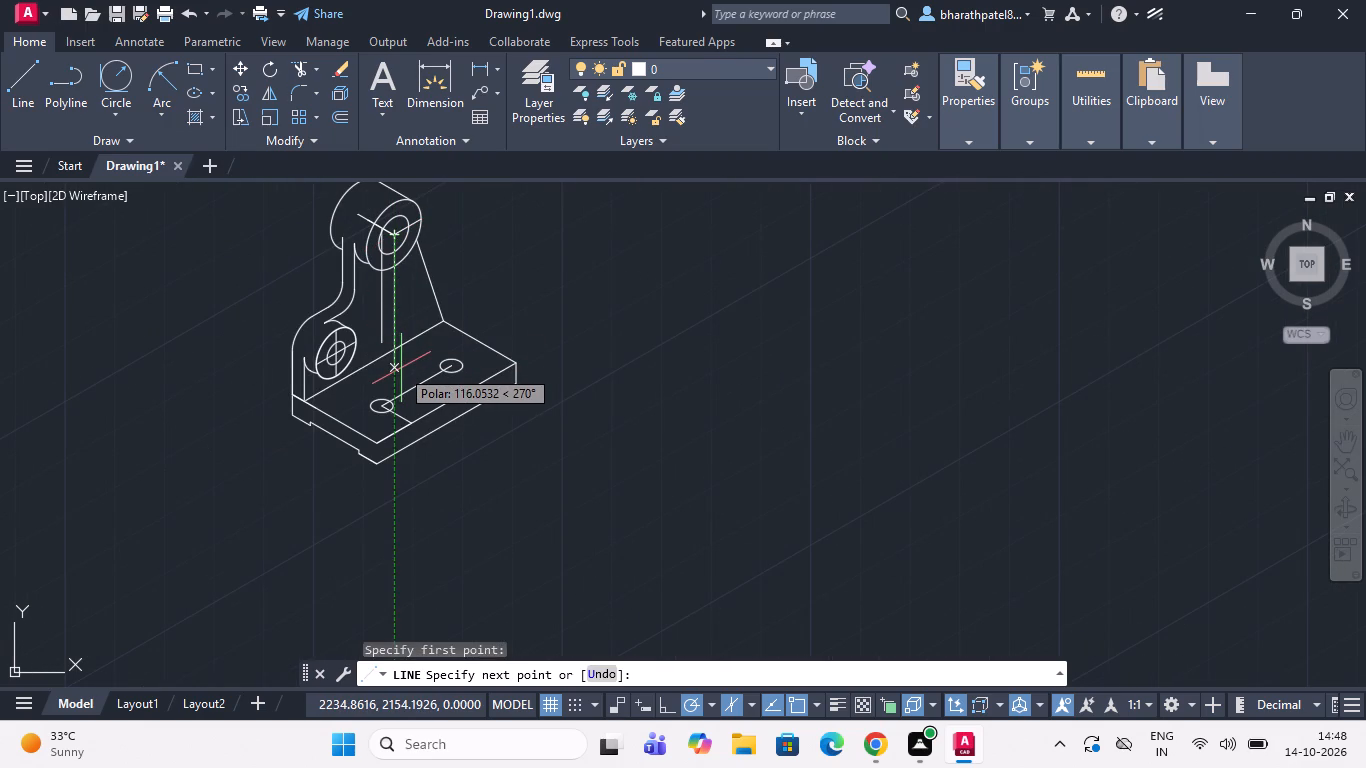
pyautogui.press('1')
pyautogui.write('00')
pyautogui.press('Return')
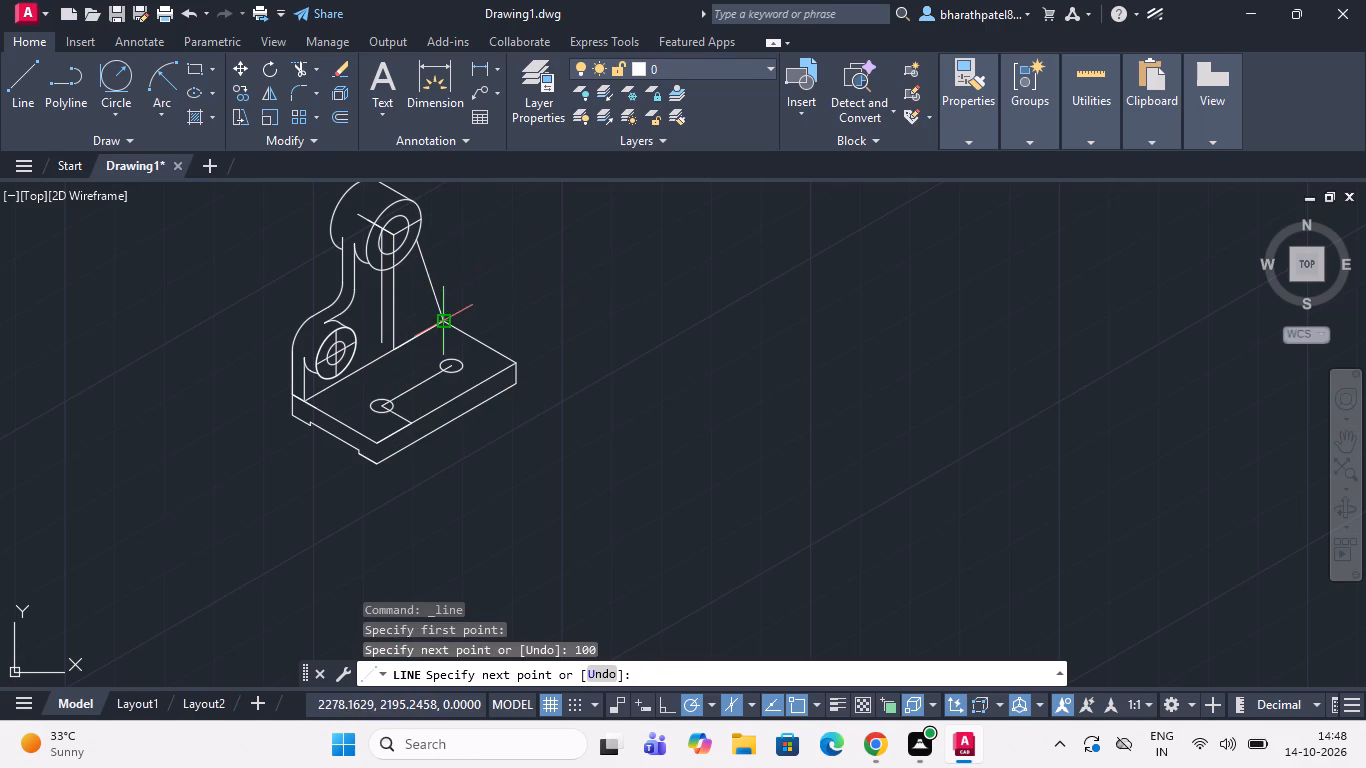
# Continue from the line's lower end with a segment about 20 long at 330° and a 50-long segment at 30° across the slab top.
pyautogui.scroll(1, 445, 318)
pyautogui.scroll(2, 395, 398)
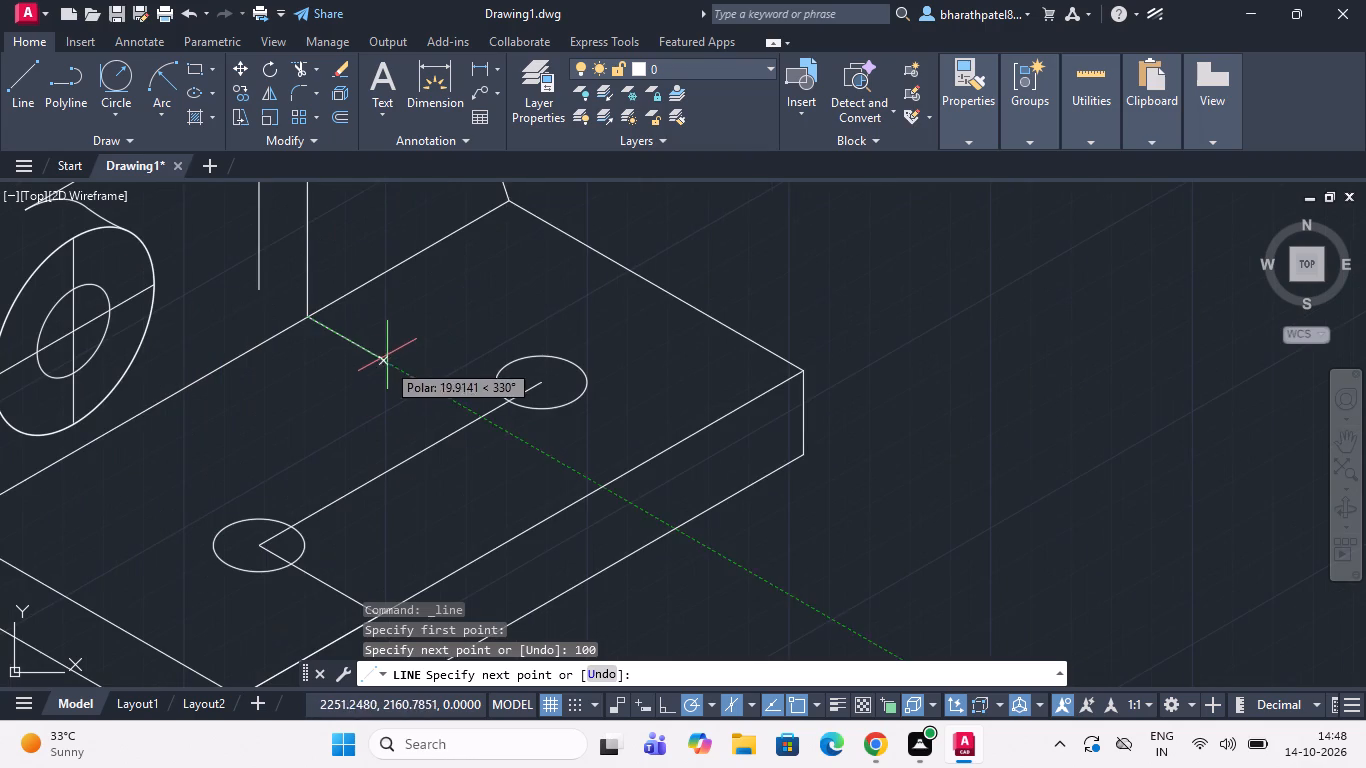
pyautogui.click(388, 369)
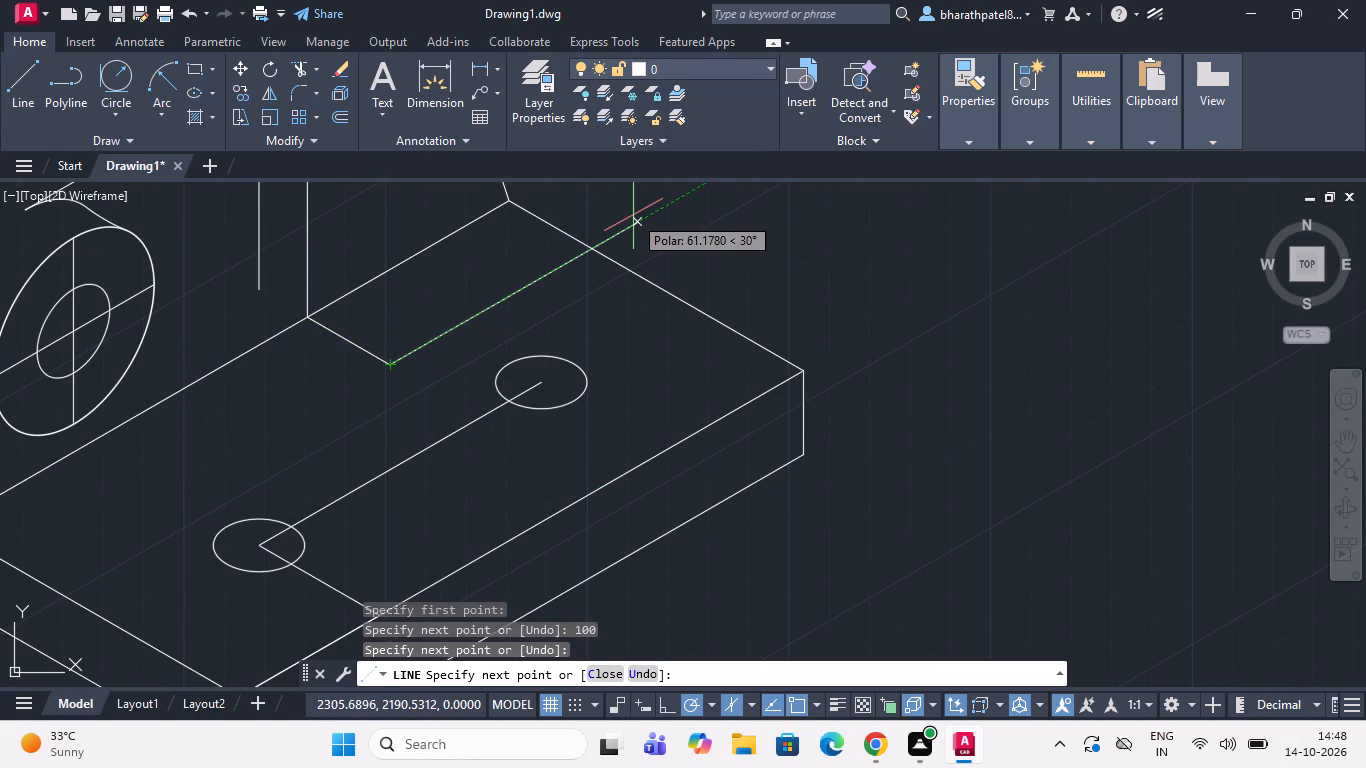
pyautogui.write('50')
pyautogui.press('Return')
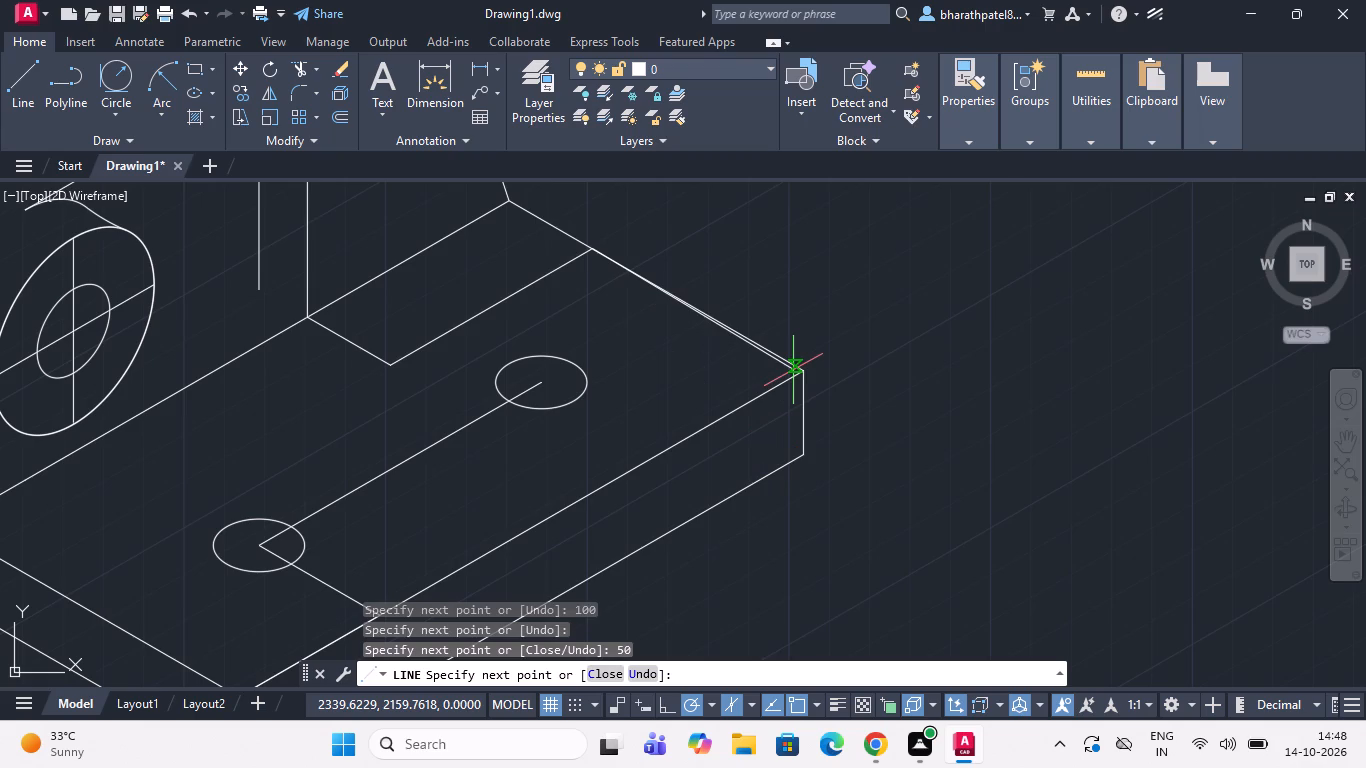
pyautogui.press('Escape')
# Erase the old vertical line alongside the new 100-long line on the upright.
pyautogui.scroll(-3, 741, 345)
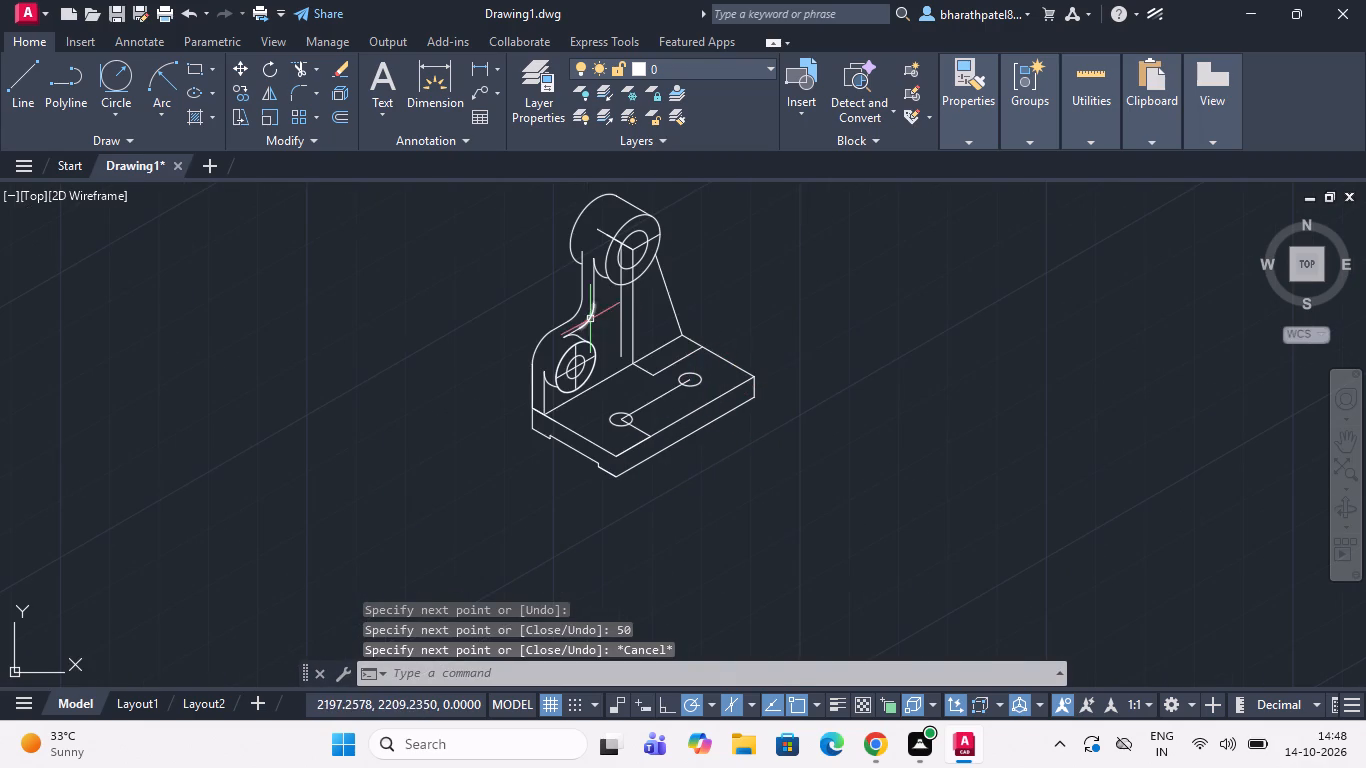
pyautogui.scroll(3, 590, 319)
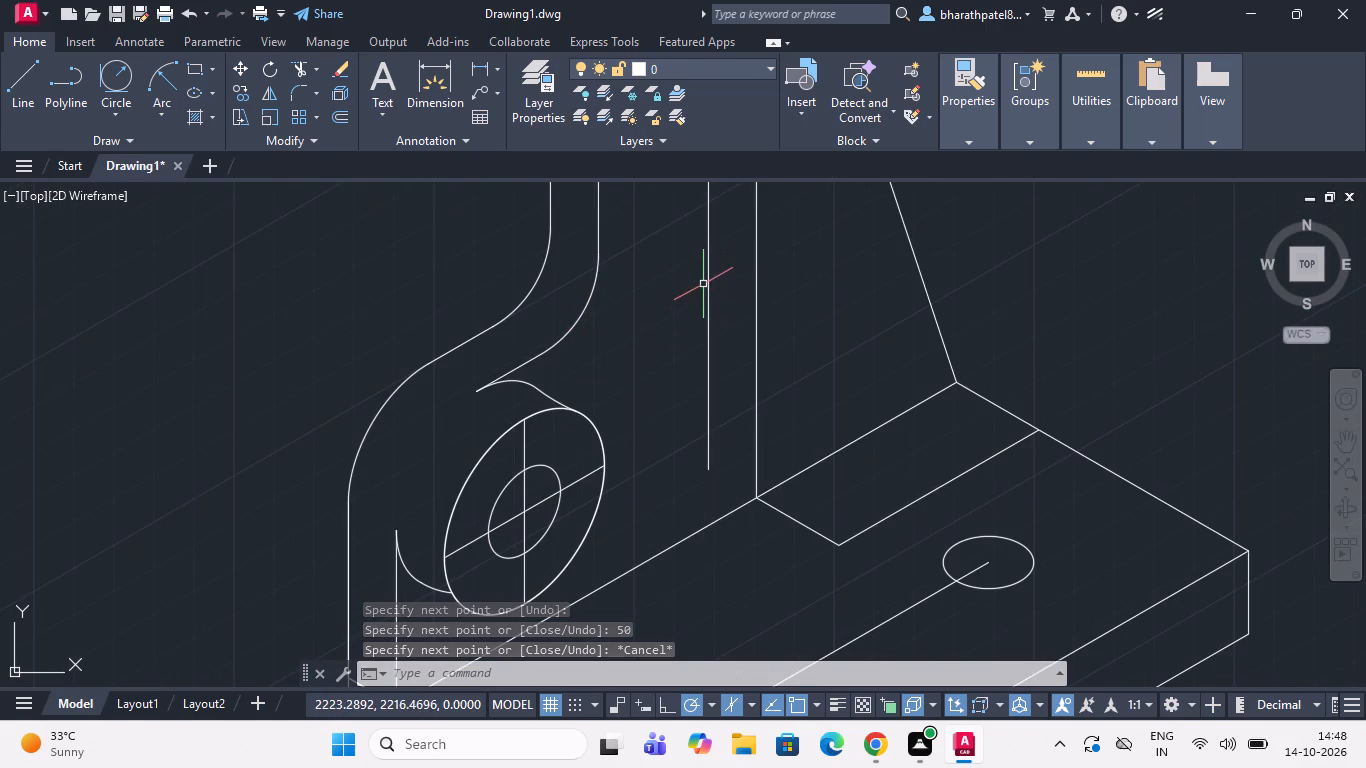
pyautogui.click(707, 261)
pyautogui.press('Delete')
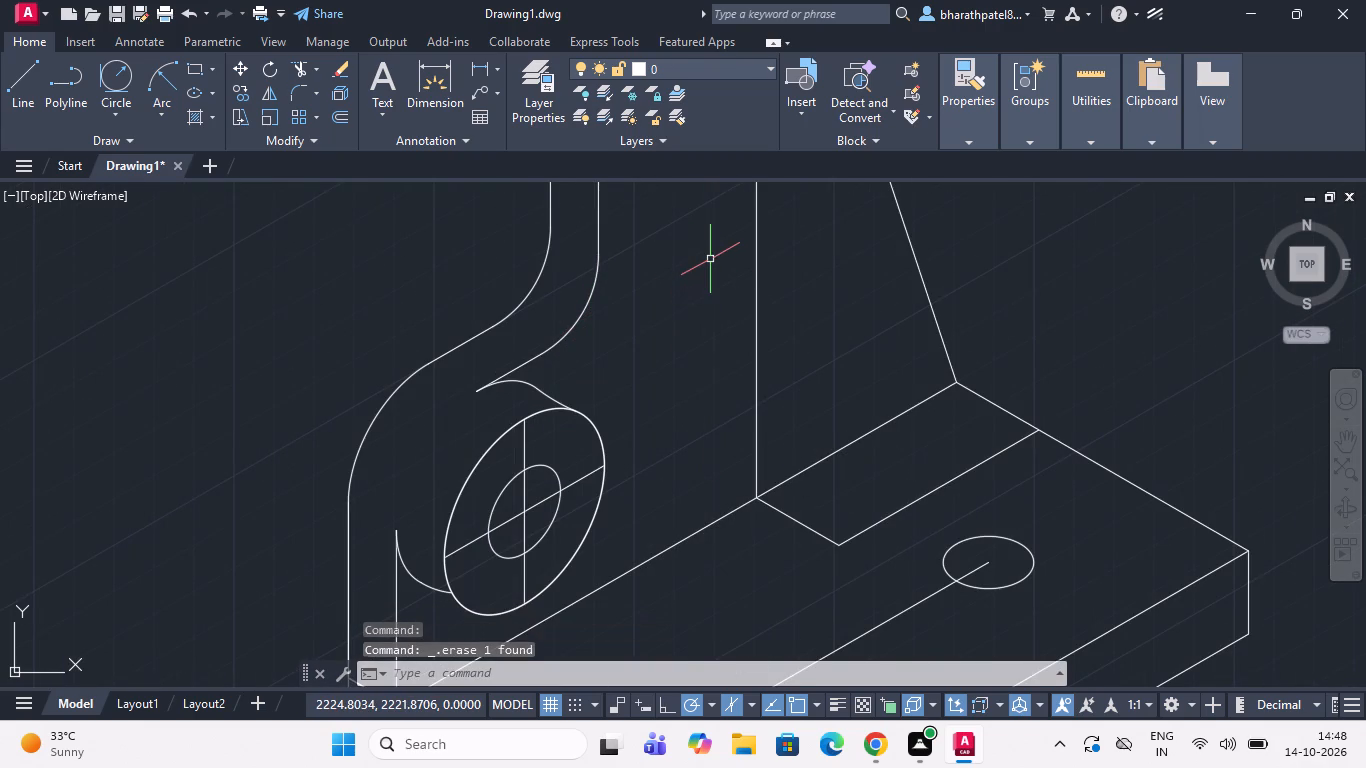
# Erase the overlapping construction lines running back from the upper boss's front centre along its axis.
pyautogui.scroll(-3, 703, 331)
pyautogui.scroll(2, 751, 256)
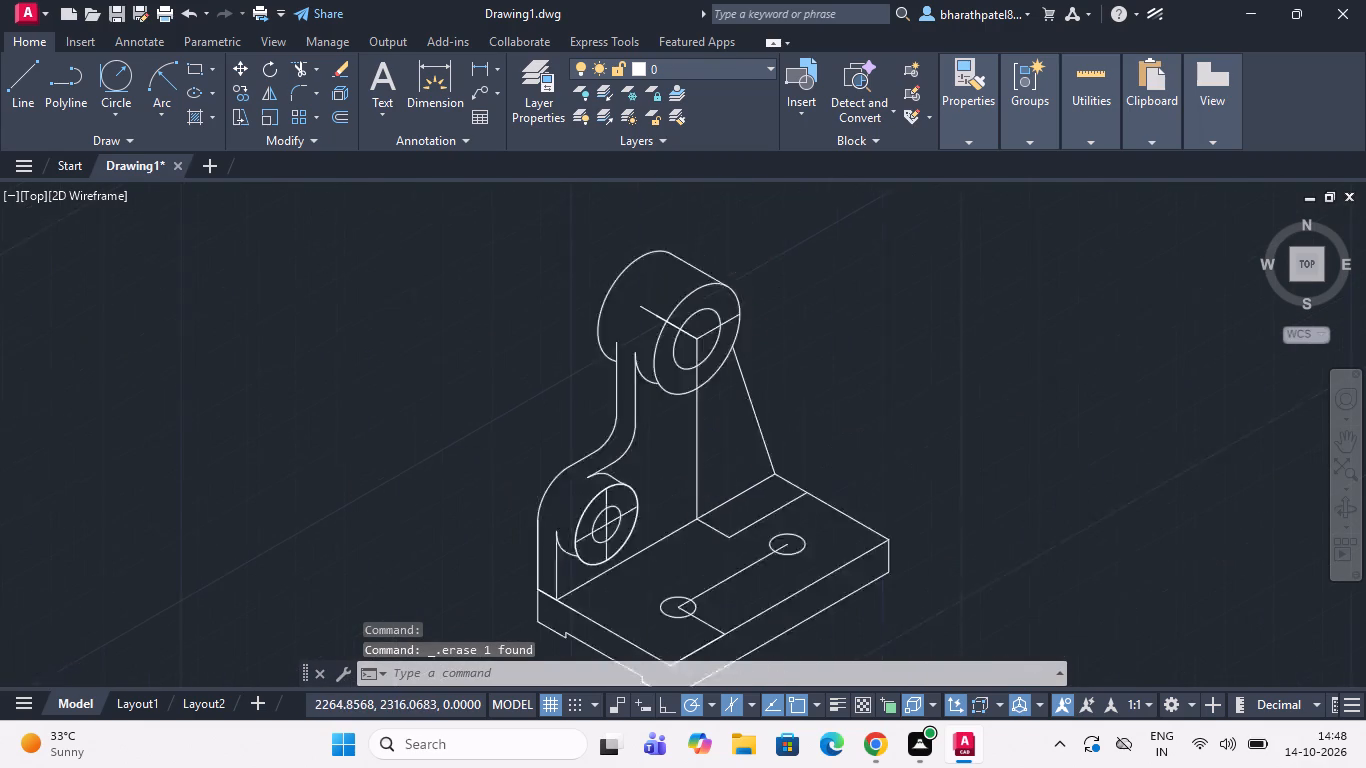
pyautogui.scroll(1, 751, 256)
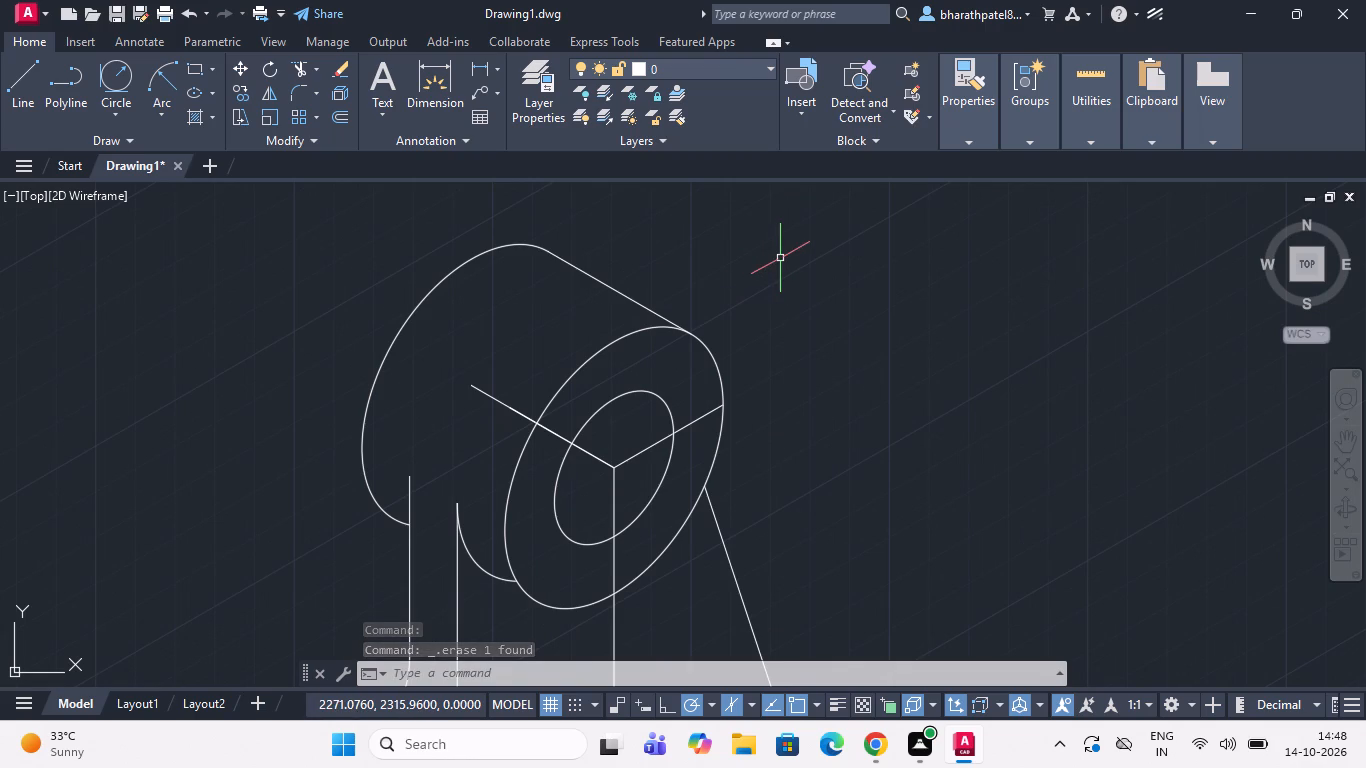
pyautogui.click(591, 453)
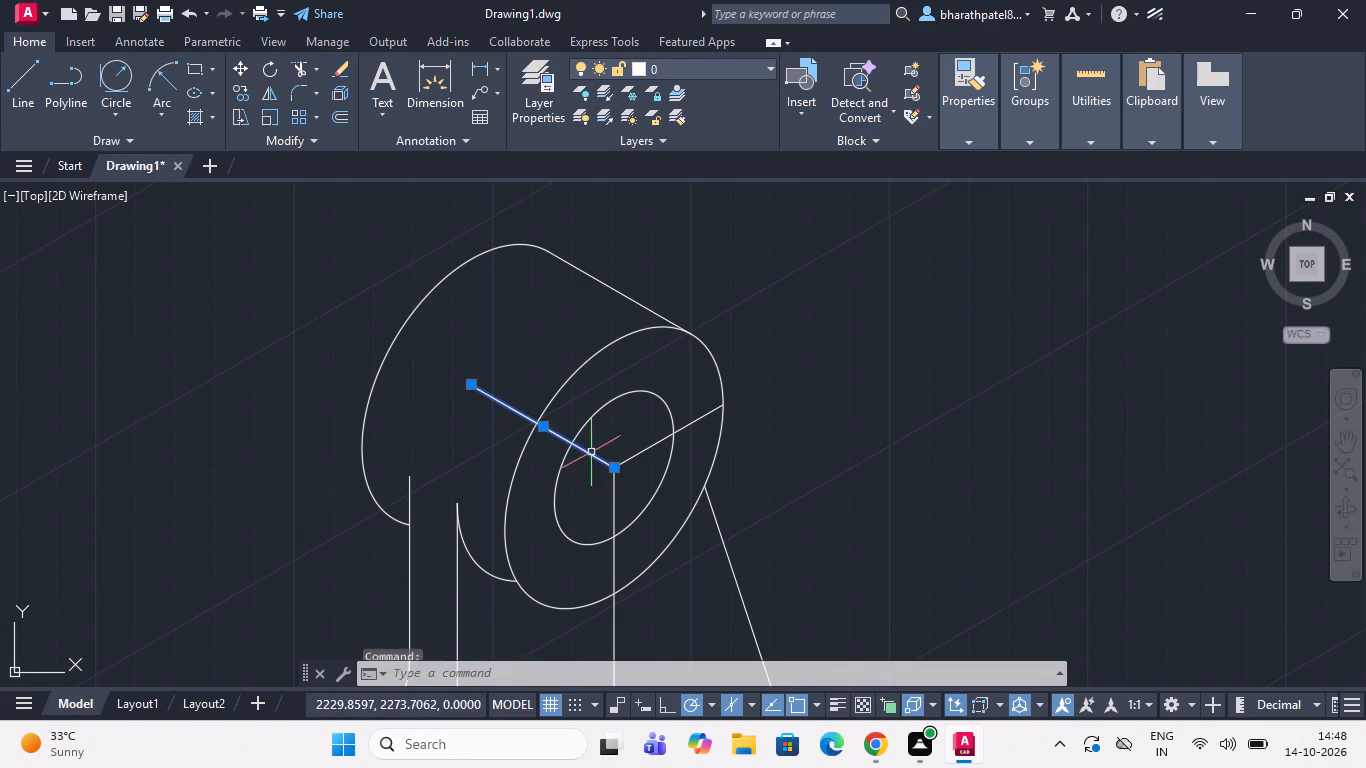
pyautogui.press('Delete')
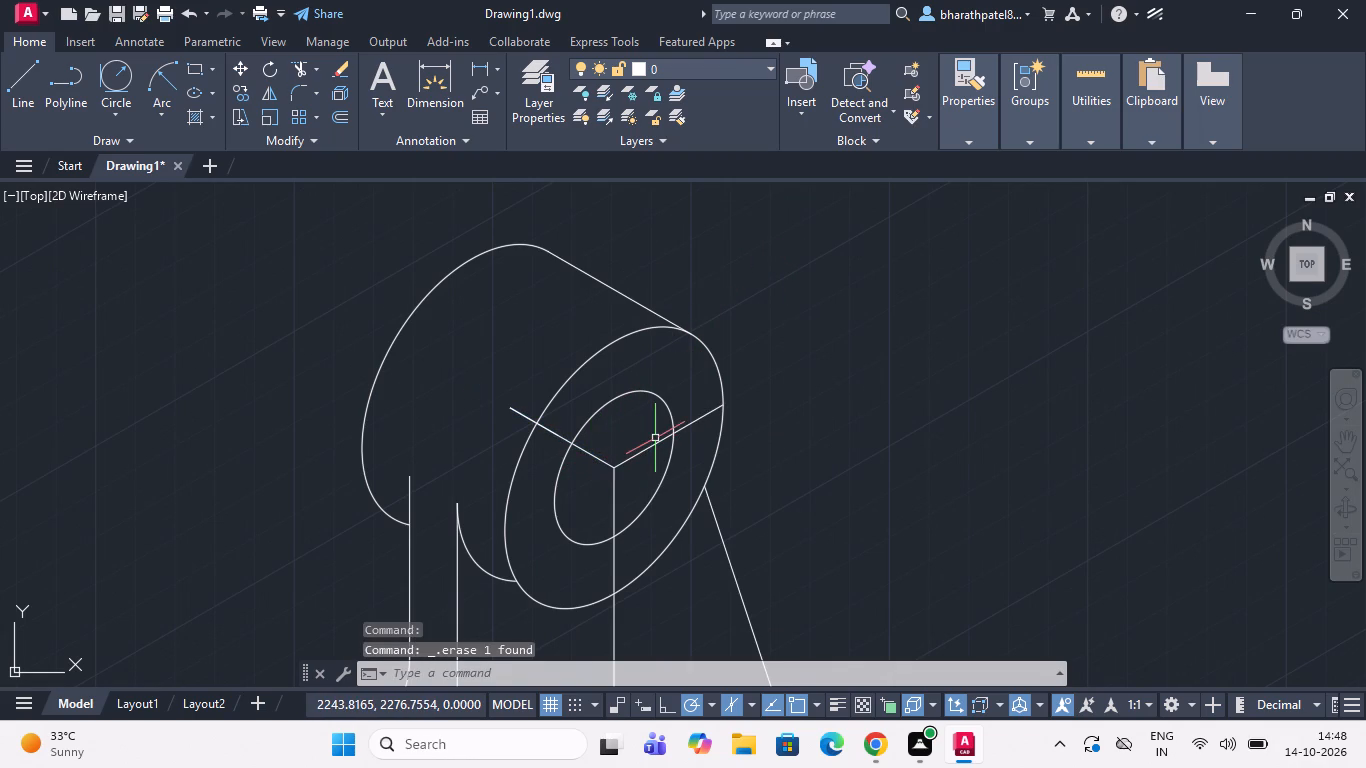
pyautogui.click(585, 451)
pyautogui.click(519, 416)
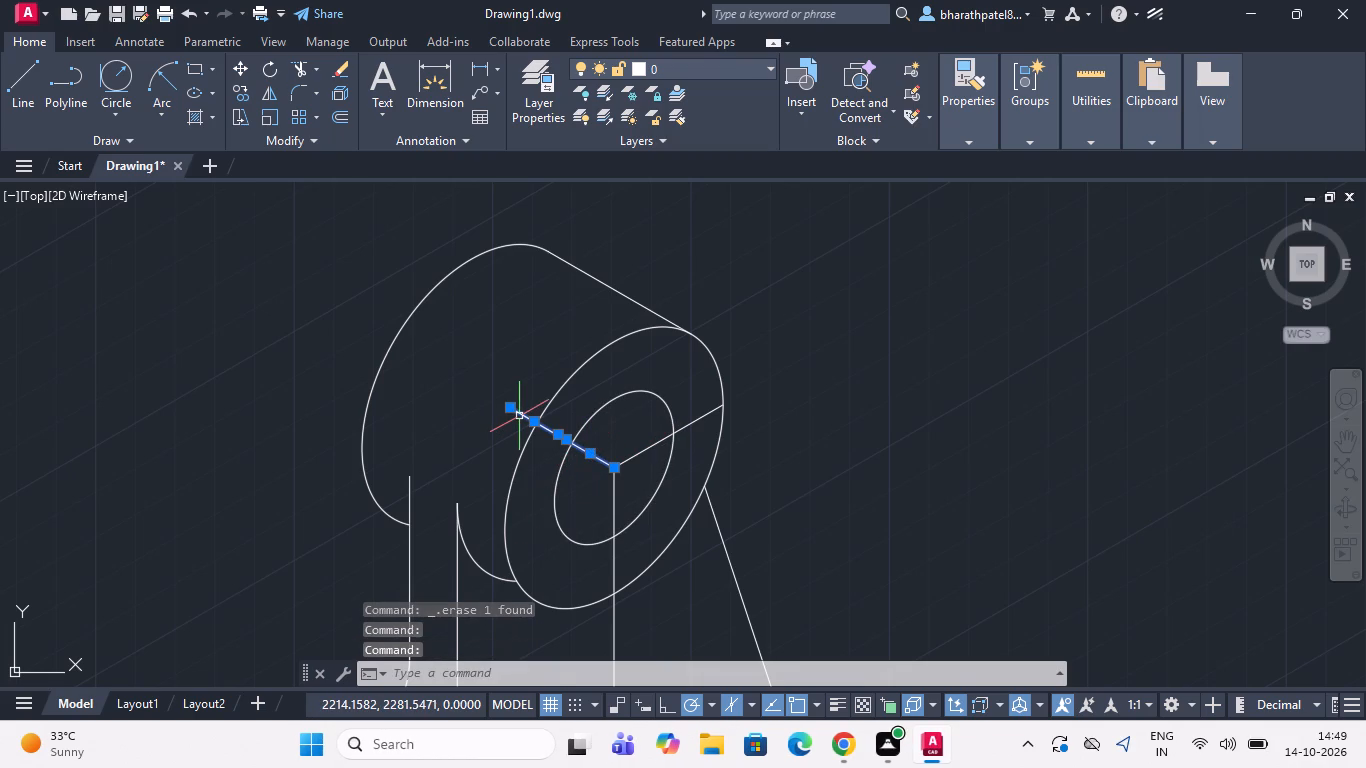
pyautogui.press('Delete')
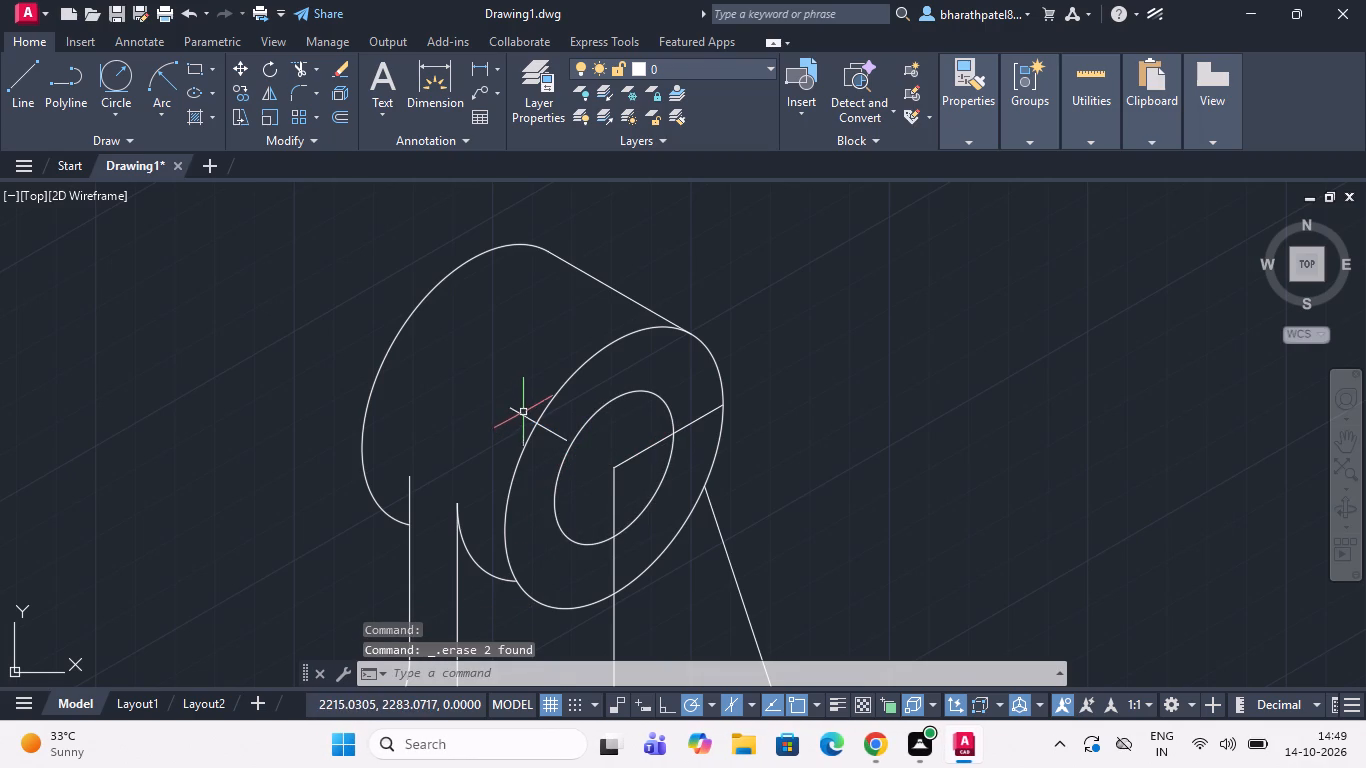
pyautogui.click(518, 415)
pyautogui.press('Delete')
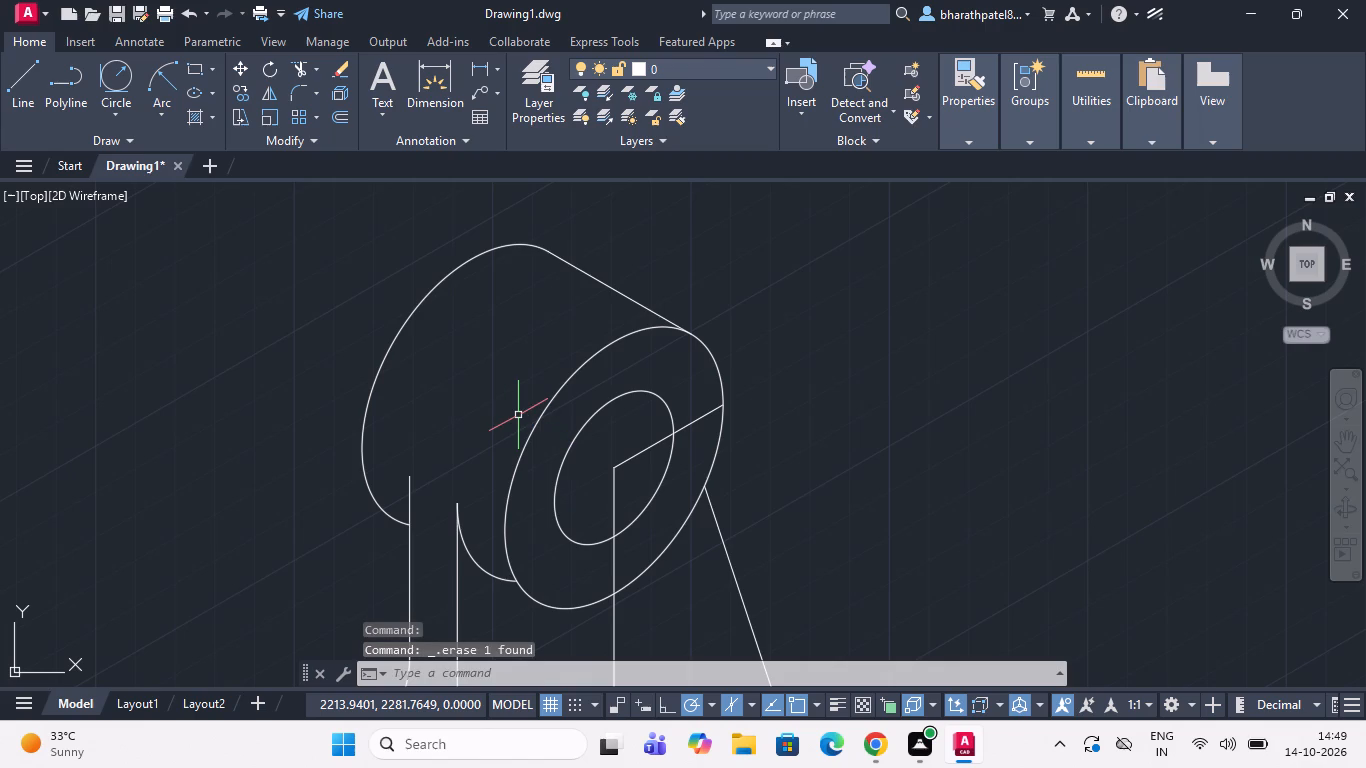
# Draw a 36-long line at 330° from the quadrant of the upper boss's rear arc towards its front outer circle.
pyautogui.scroll(-1, 533, 400)
pyautogui.scroll(-1, 606, 365)
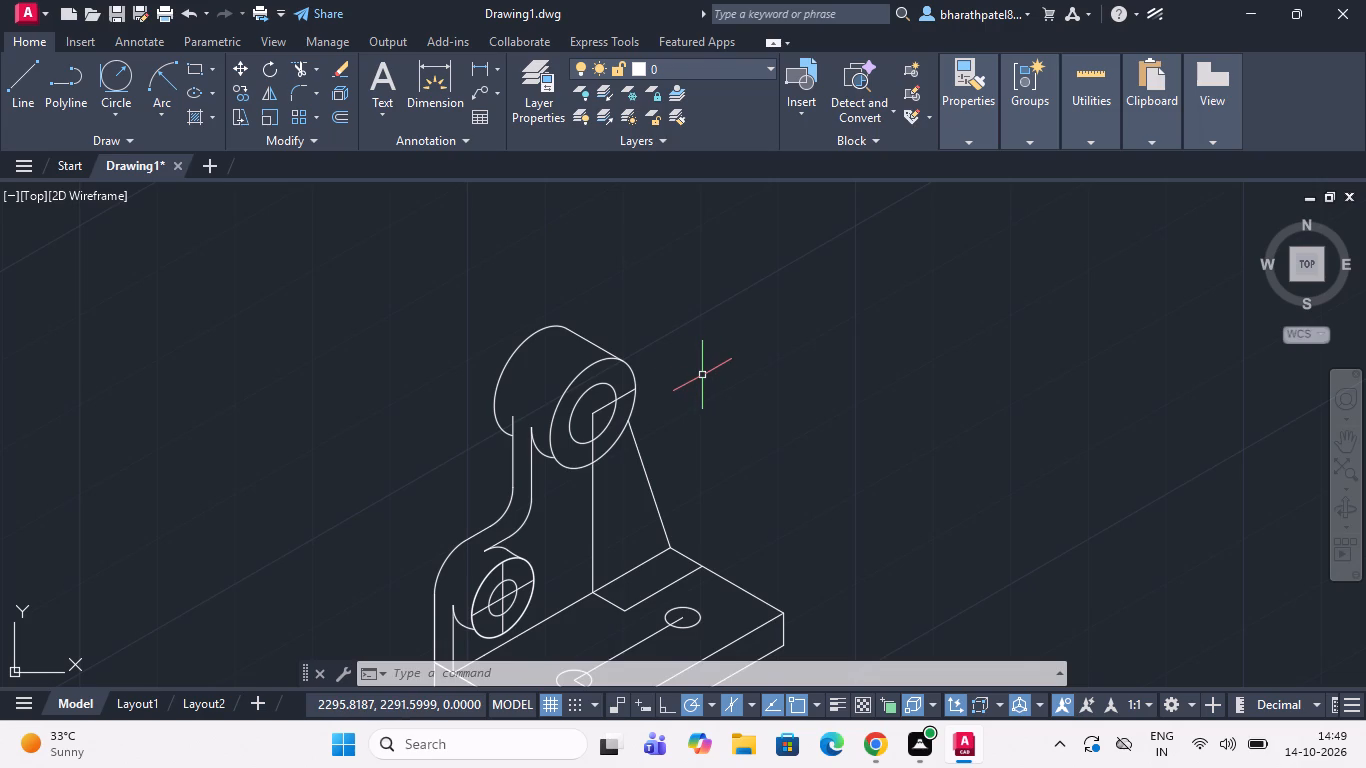
pyautogui.scroll(-2, 725, 352)
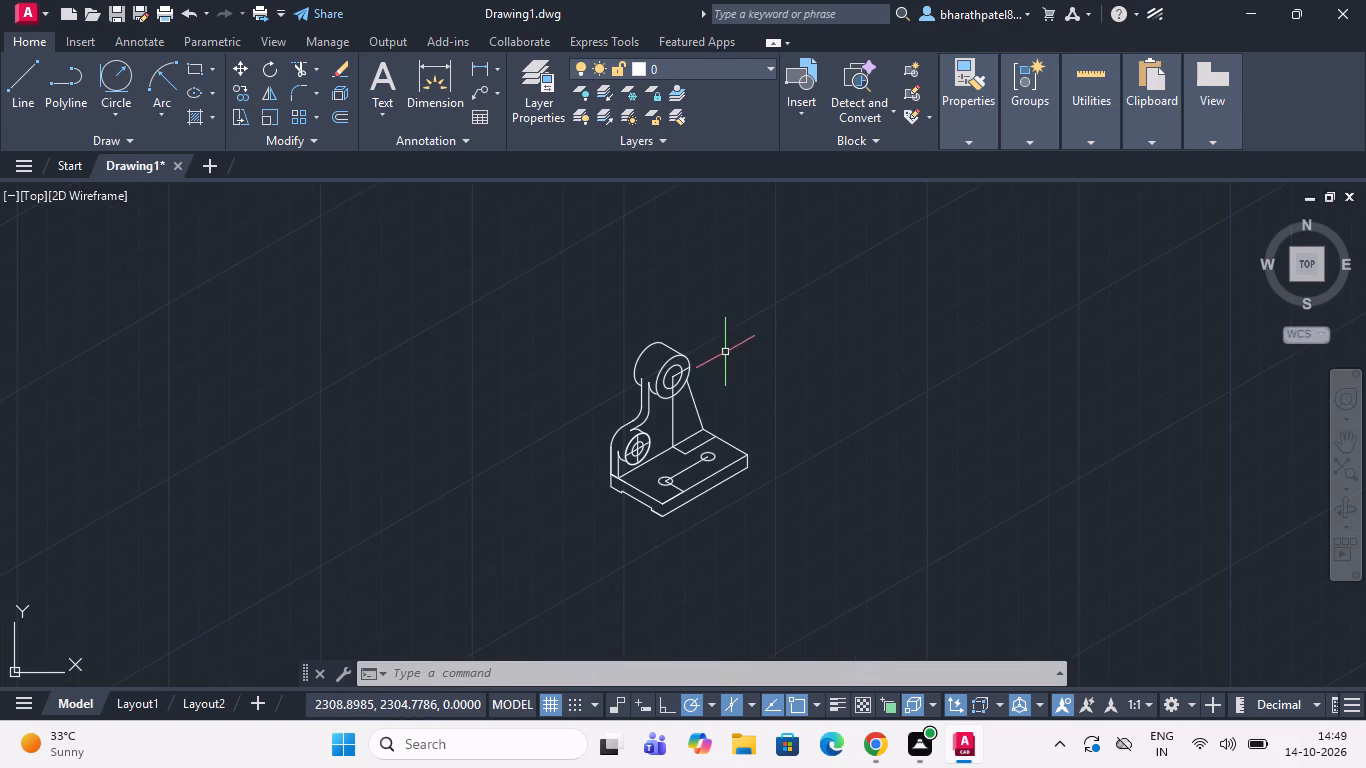
pyautogui.scroll(2, 693, 426)
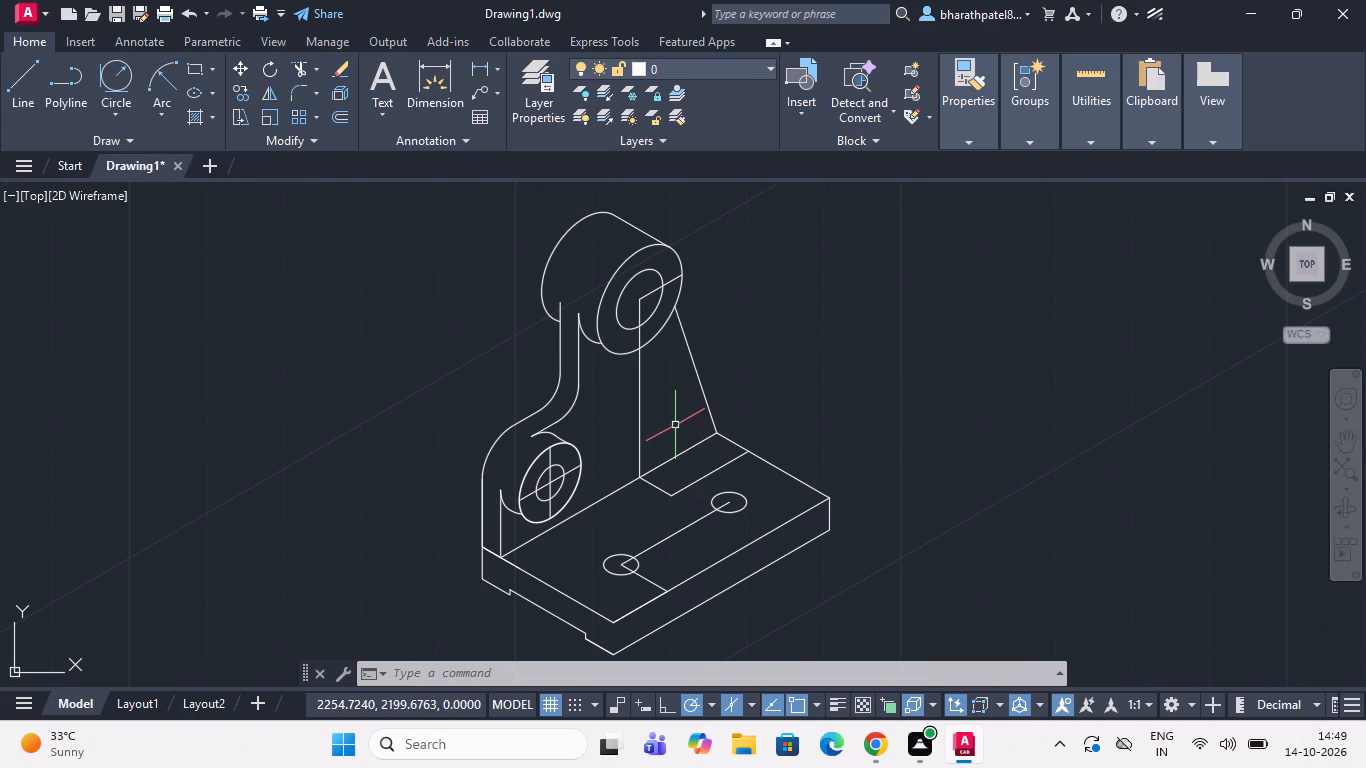
pyautogui.scroll(1, 675, 425)
pyautogui.scroll(-2, 673, 425)
pyautogui.scroll(2, 673, 309)
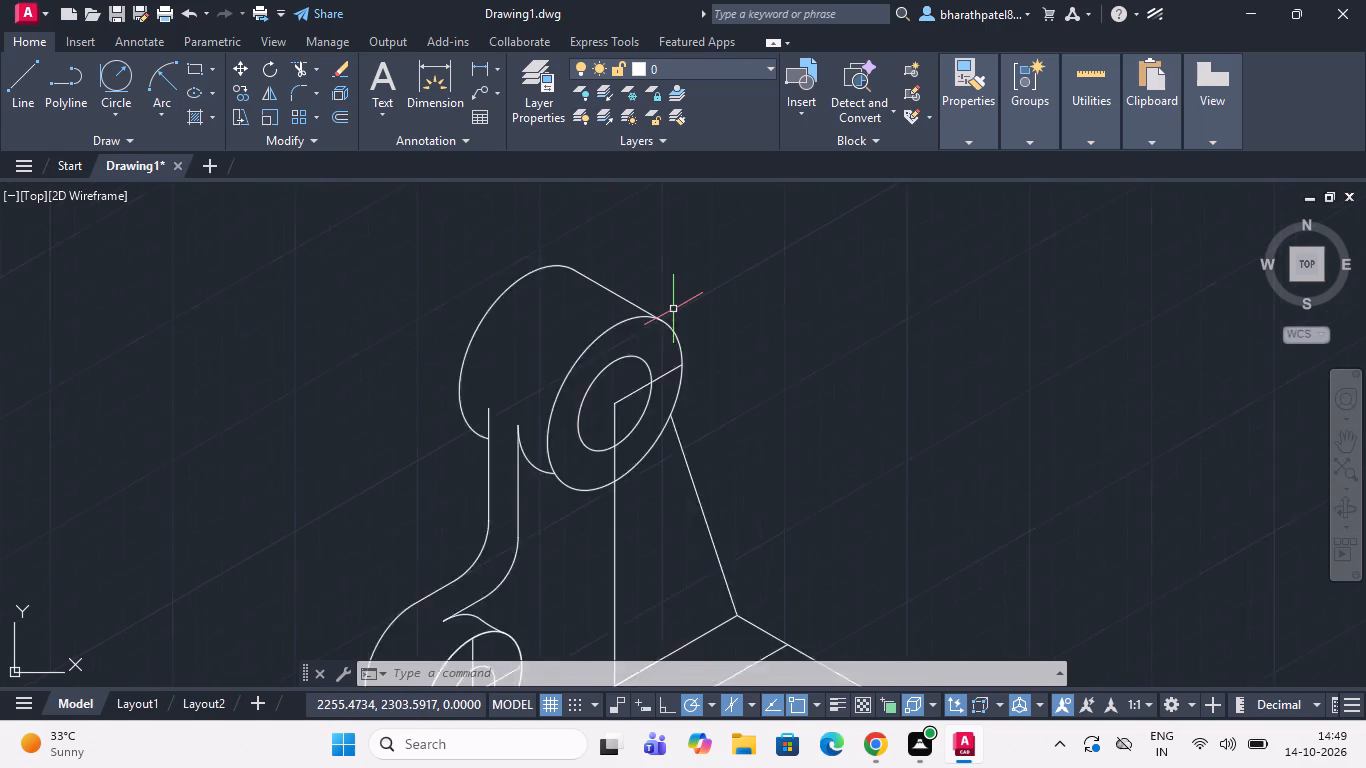
pyautogui.scroll(1, 673, 309)
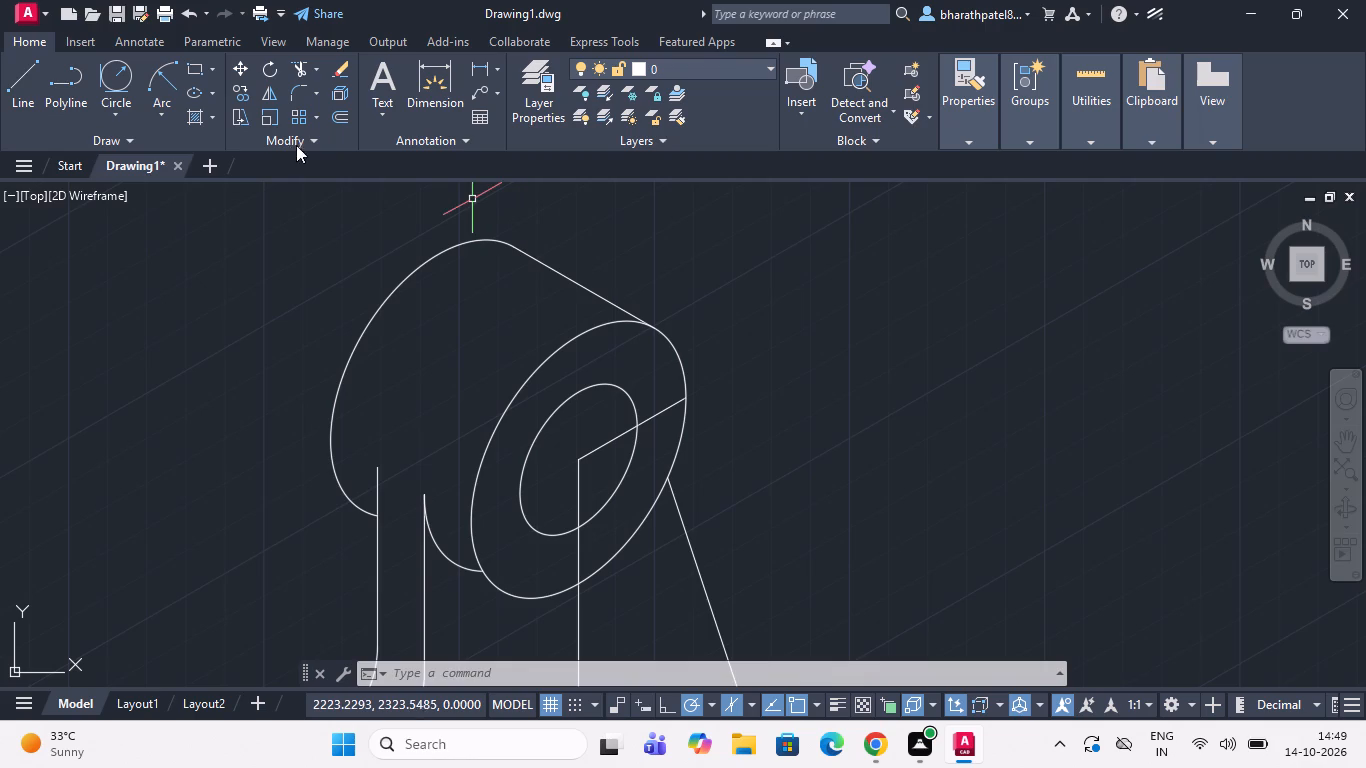
pyautogui.click(34, 84)
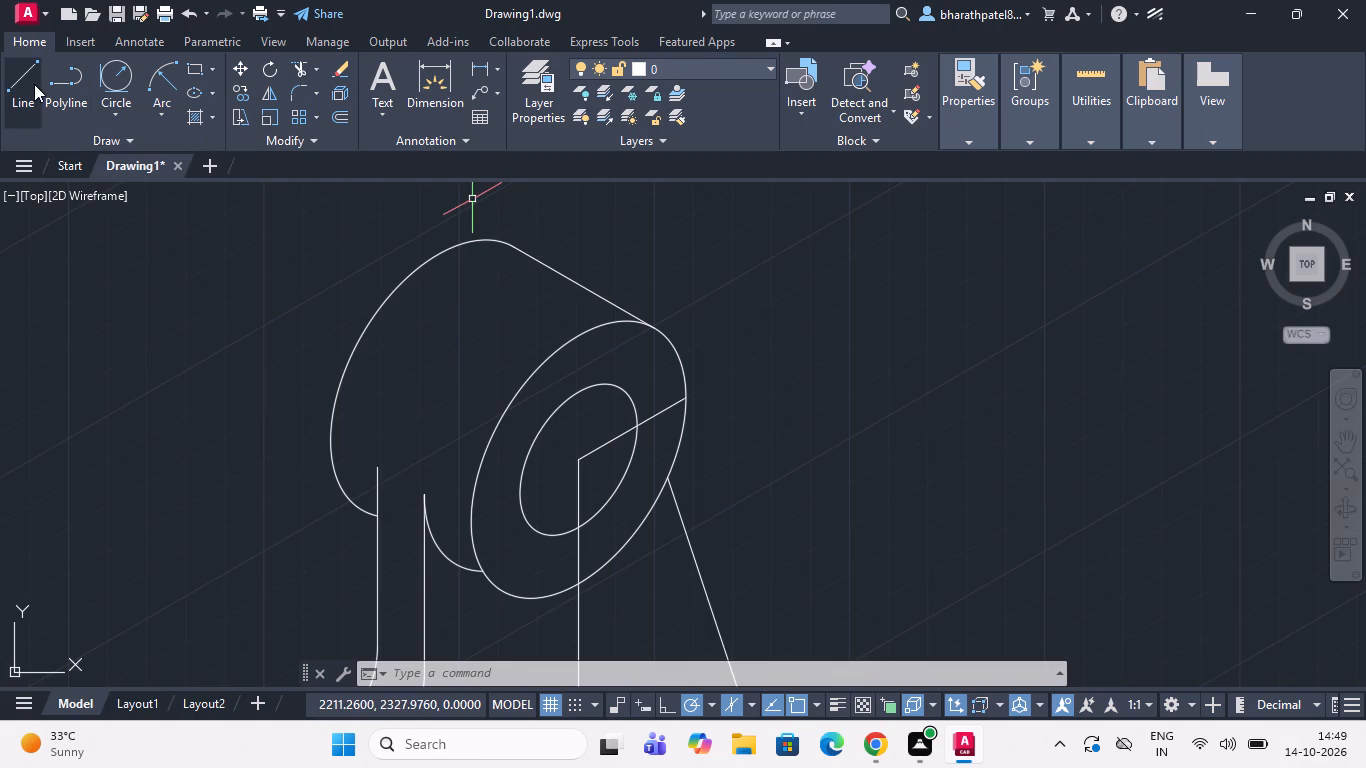
pyautogui.click(359, 331)
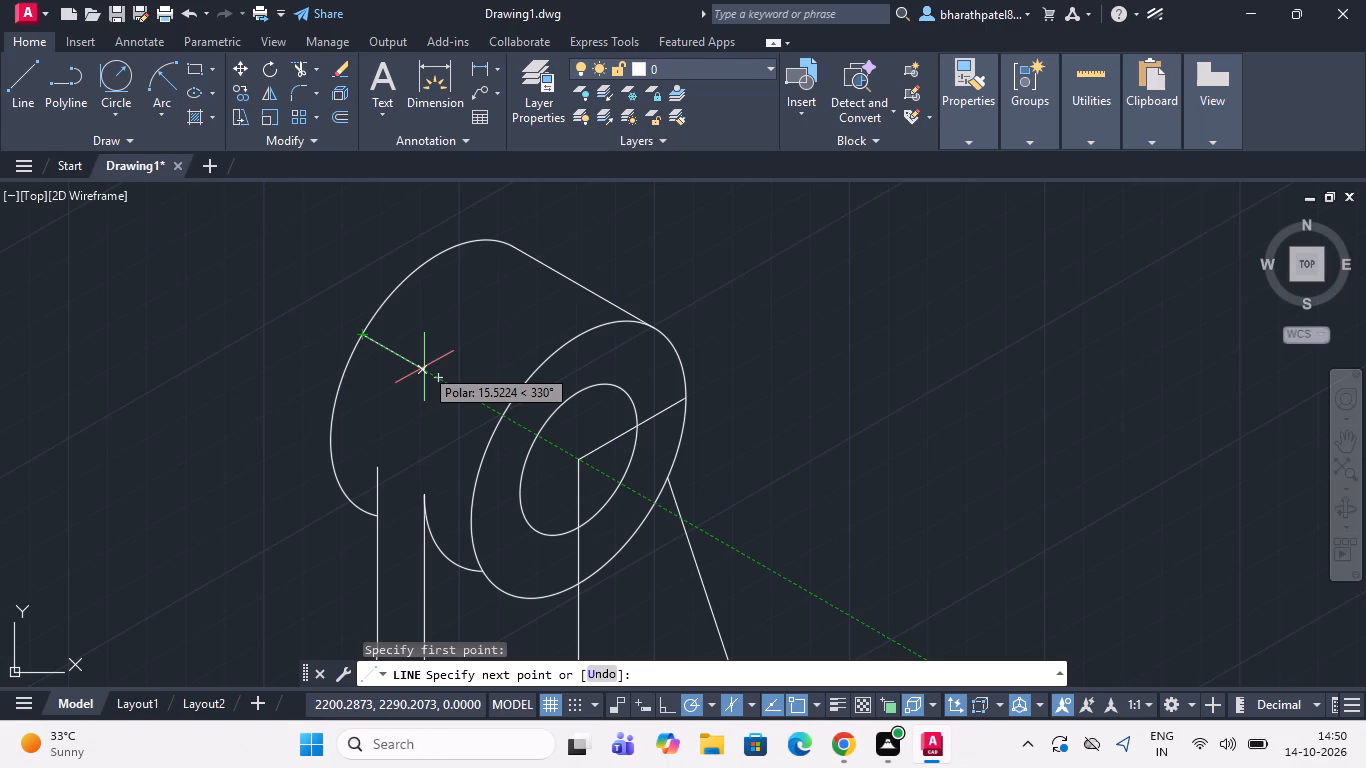
pyautogui.write('36')
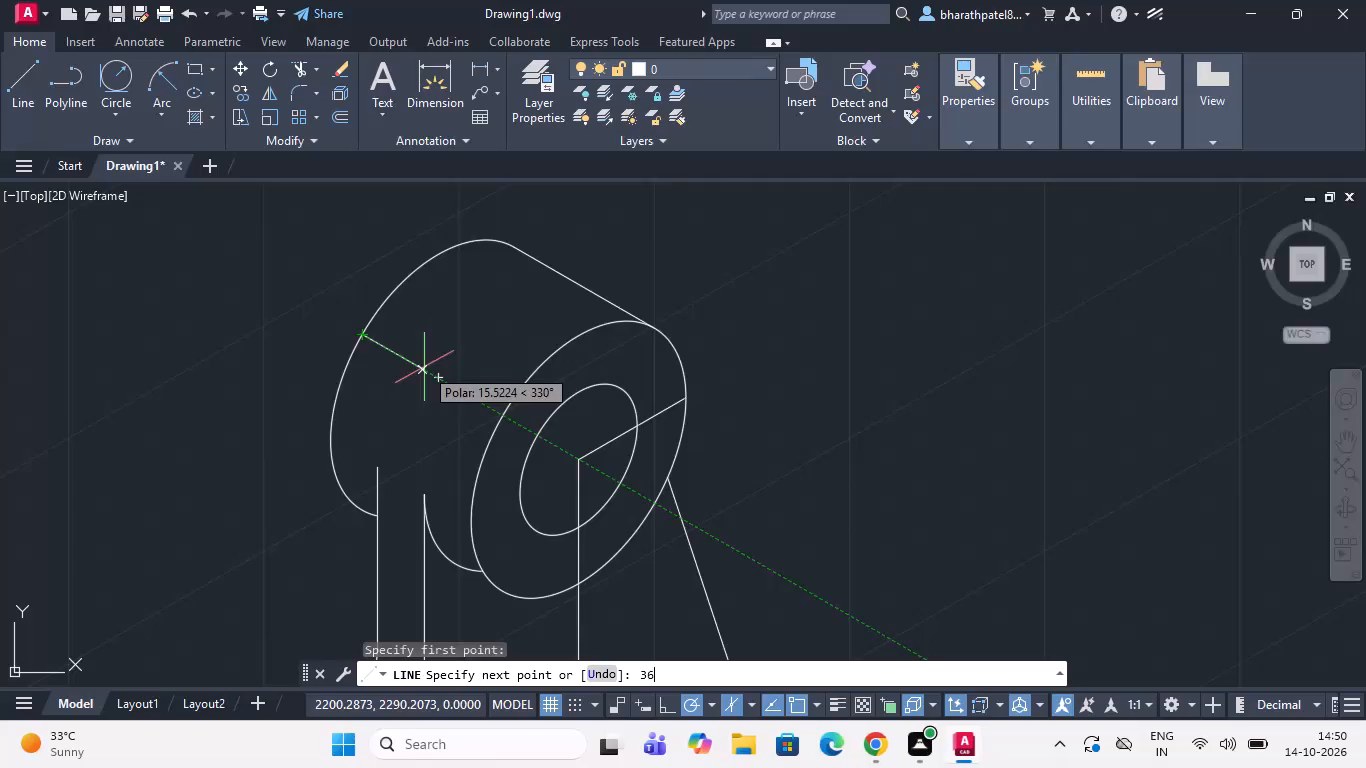
pyautogui.press('Return')
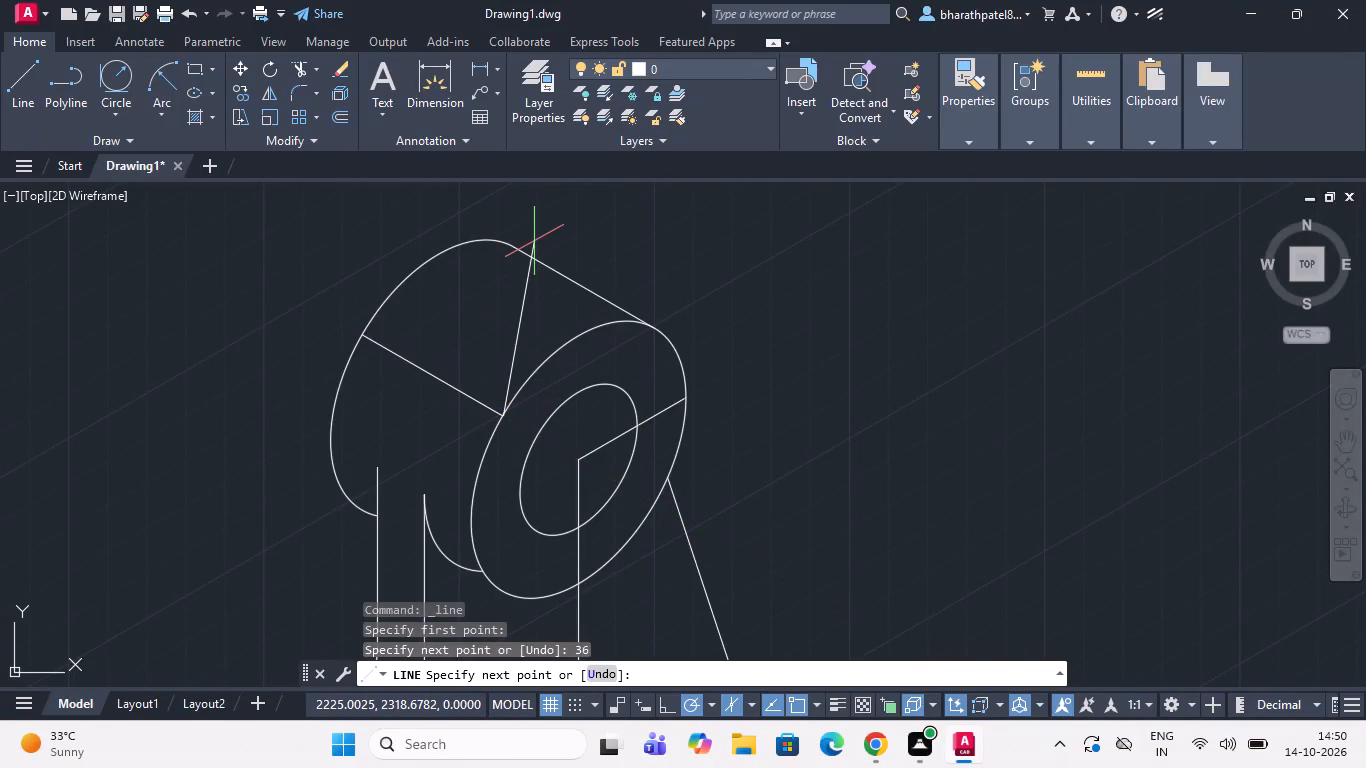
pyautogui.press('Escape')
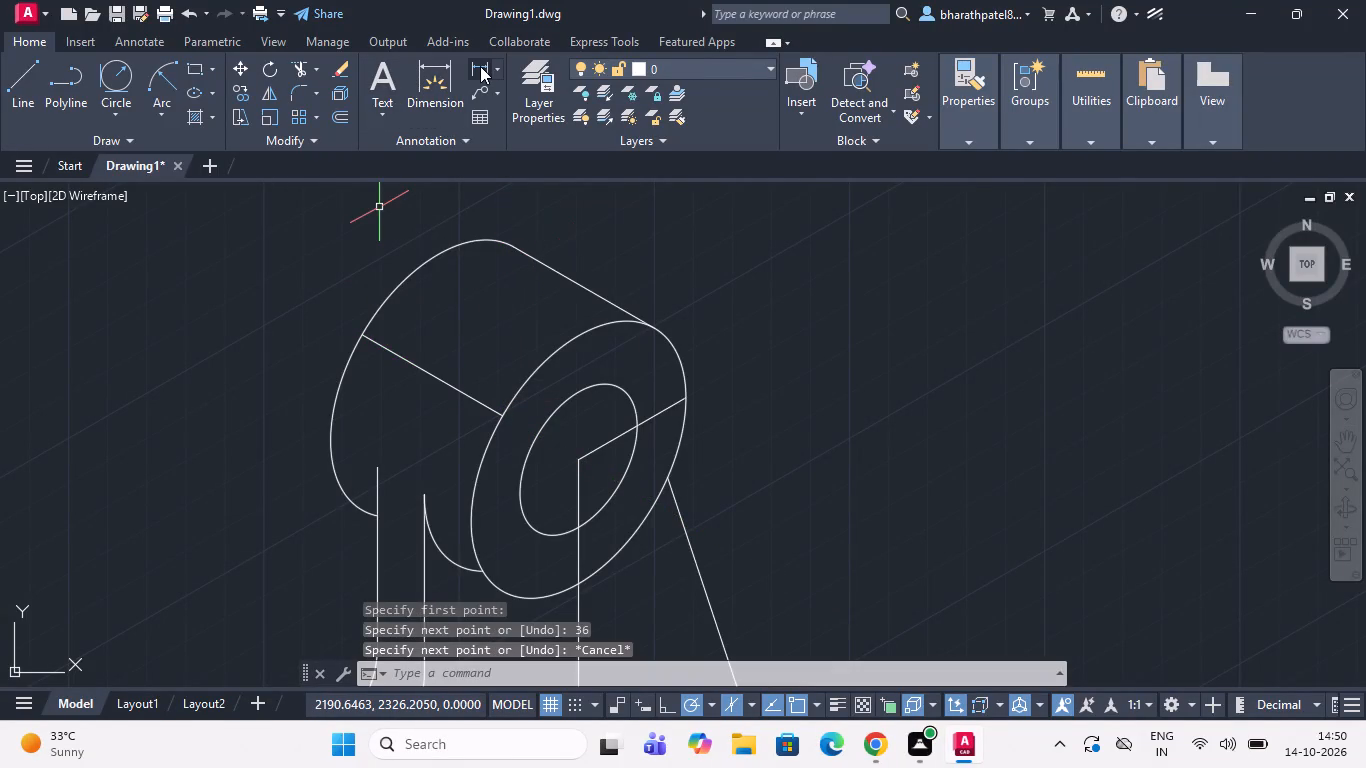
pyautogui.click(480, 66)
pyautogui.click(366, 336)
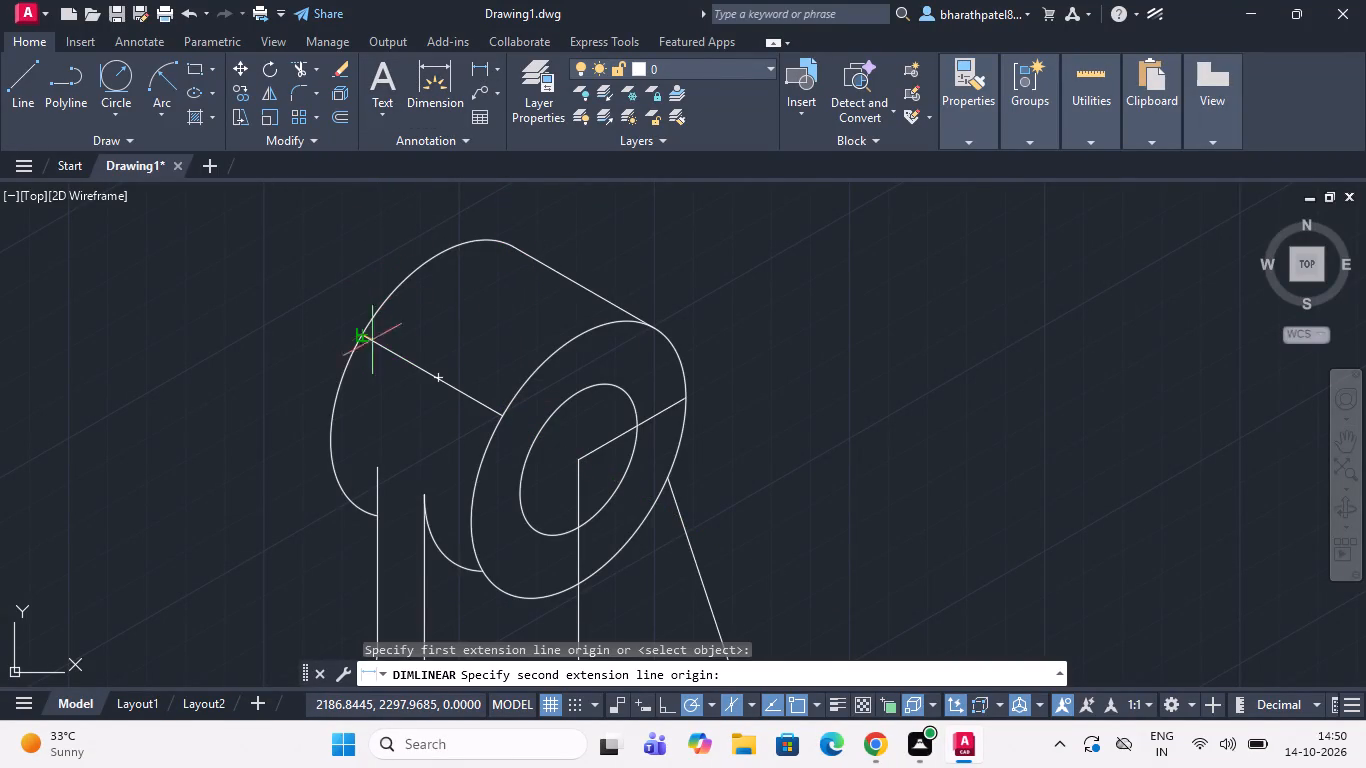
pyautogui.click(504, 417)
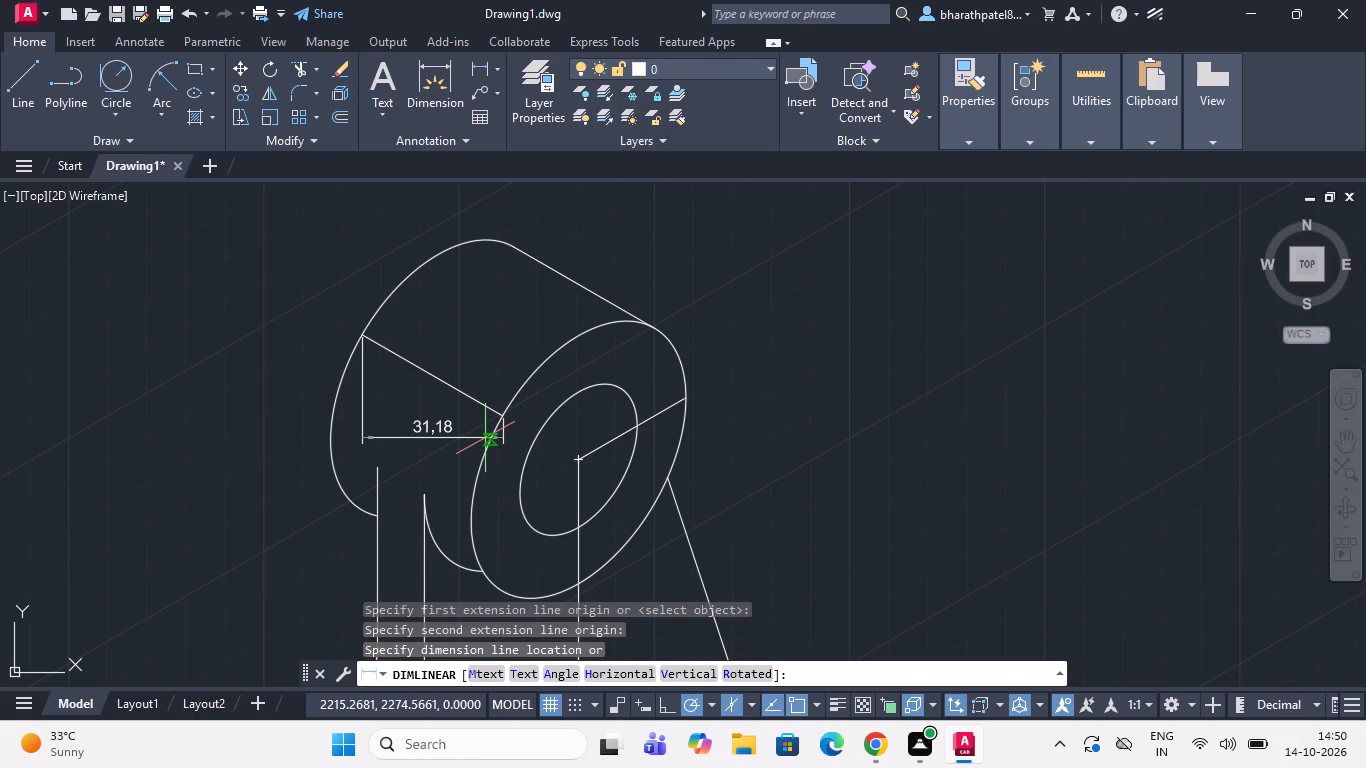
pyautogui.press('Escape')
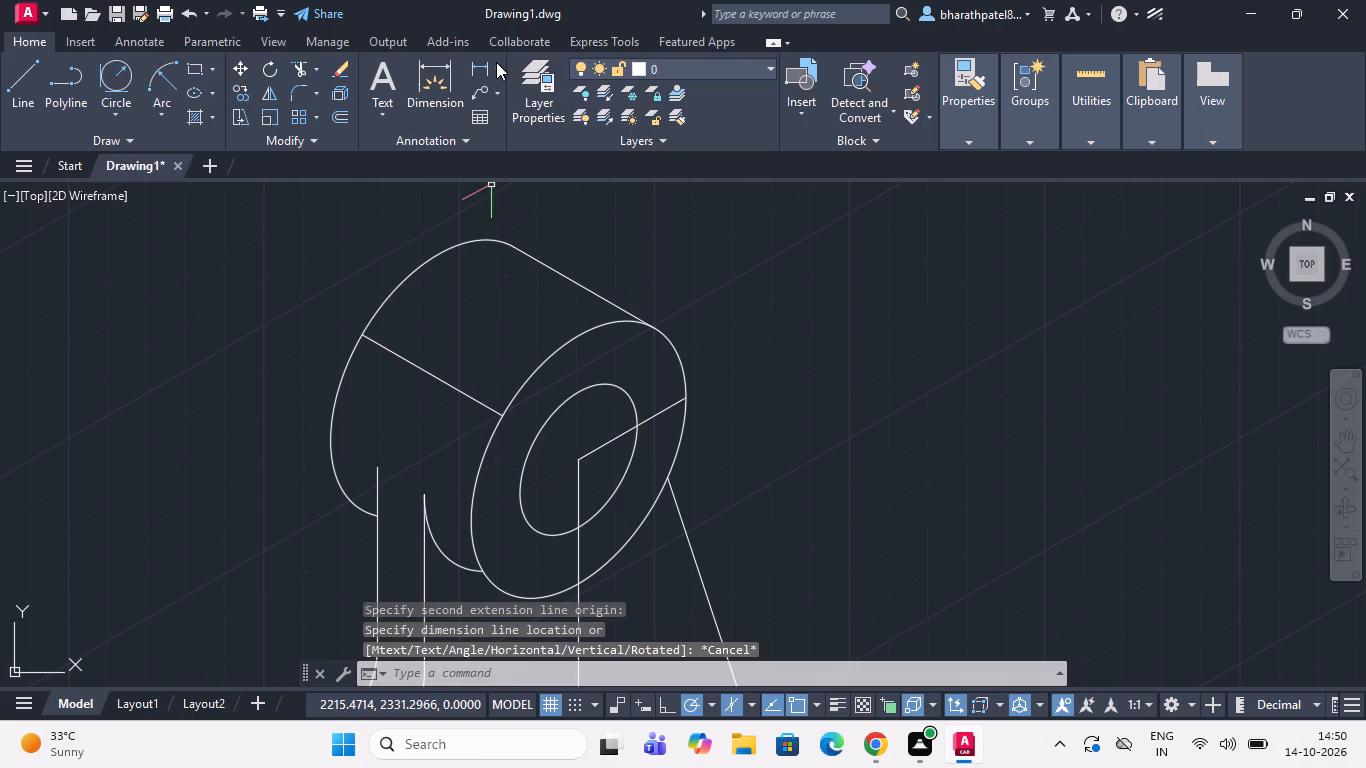
# Add an aligned dimension to the axial line on the upper boss's side, placed directly on the line.
pyautogui.click(496, 65)
pyautogui.click(509, 140)
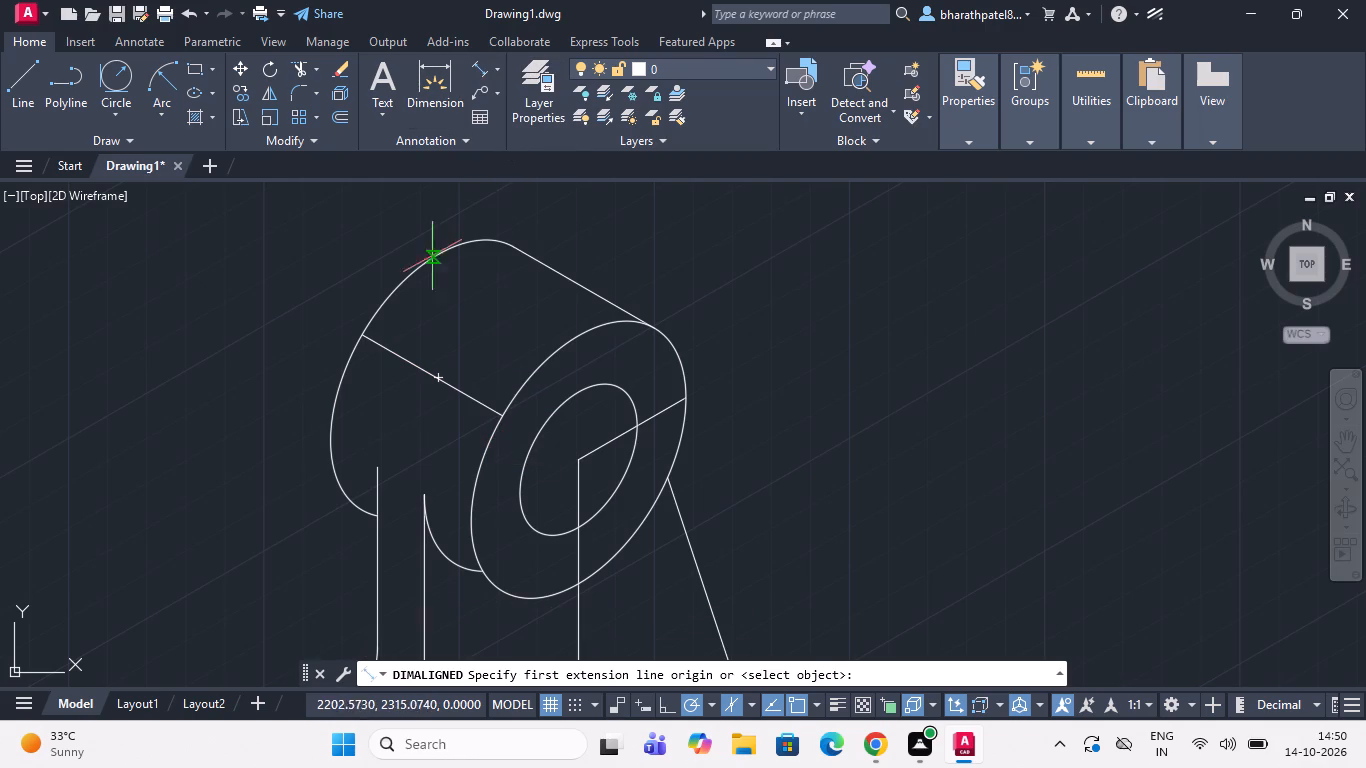
pyautogui.click(364, 337)
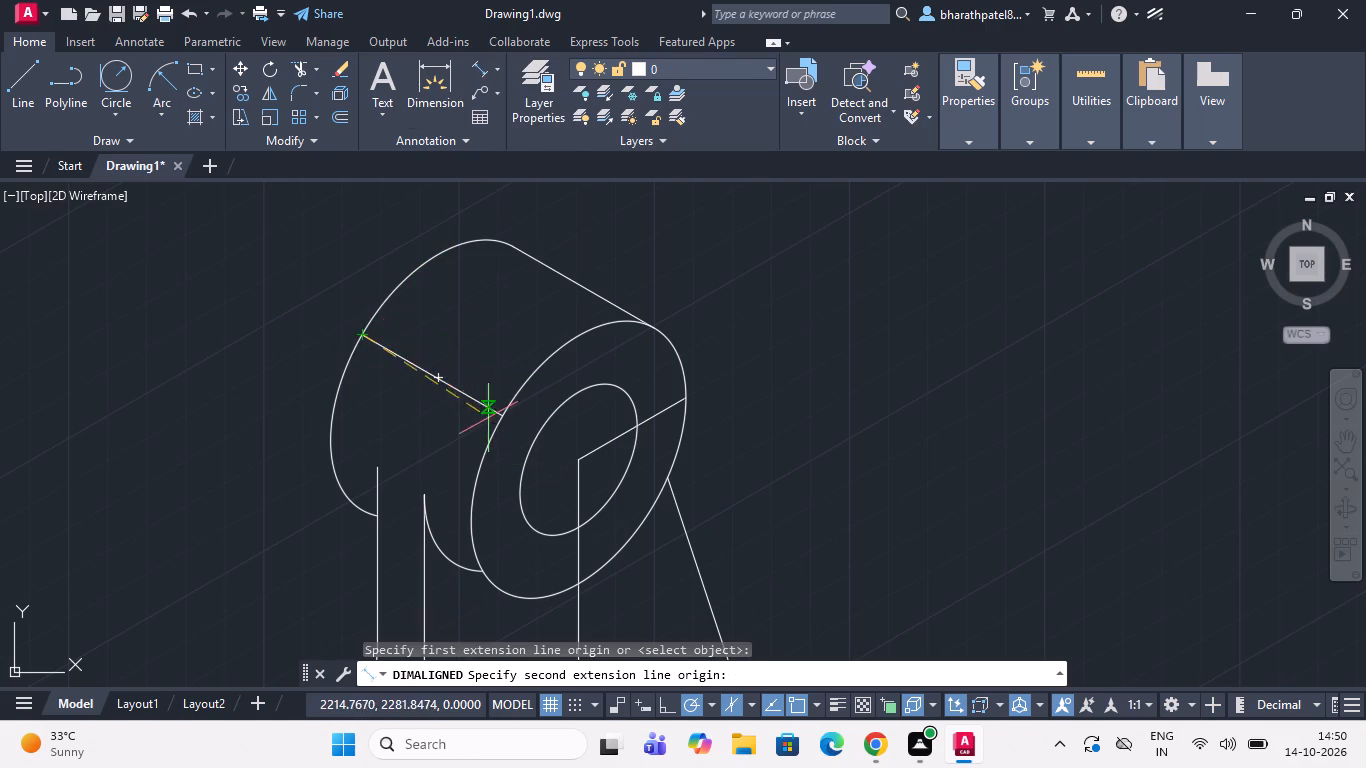
pyautogui.click(501, 421)
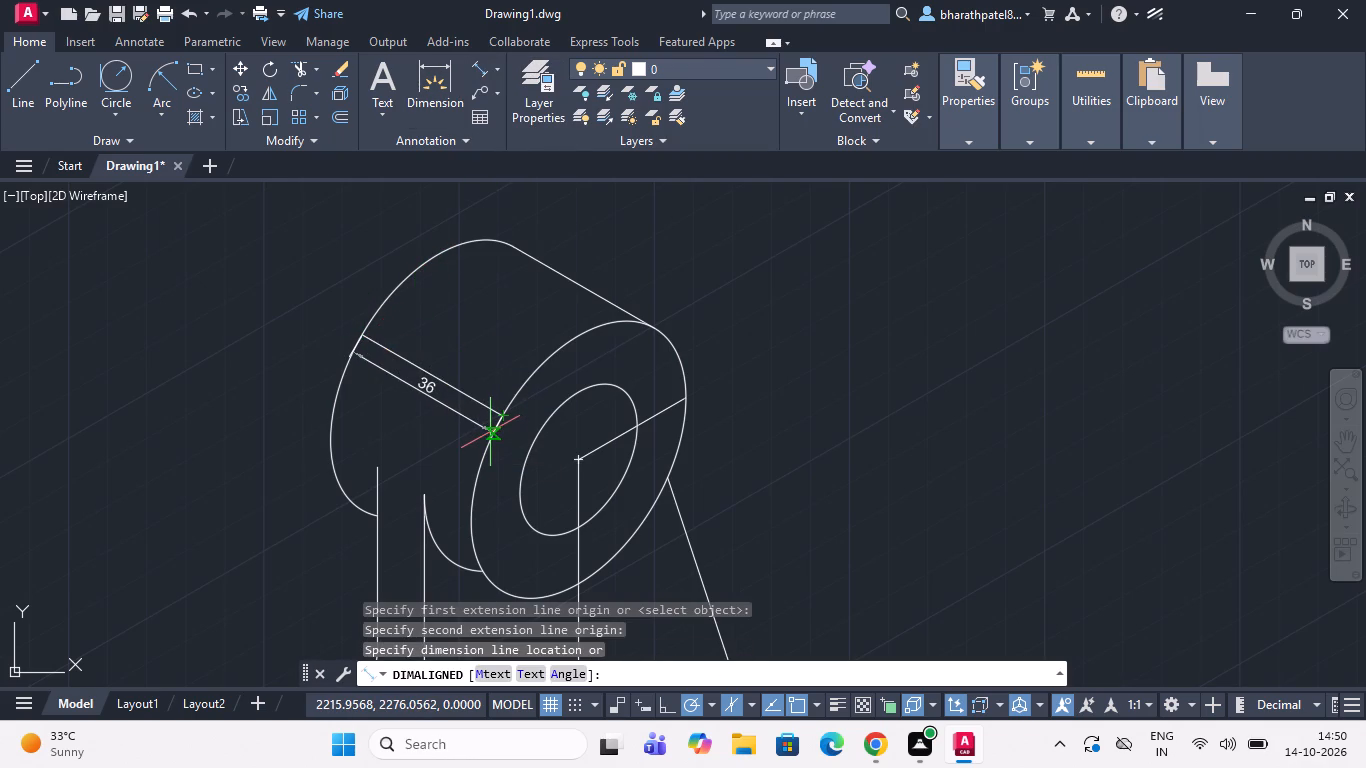
pyautogui.click(497, 414)
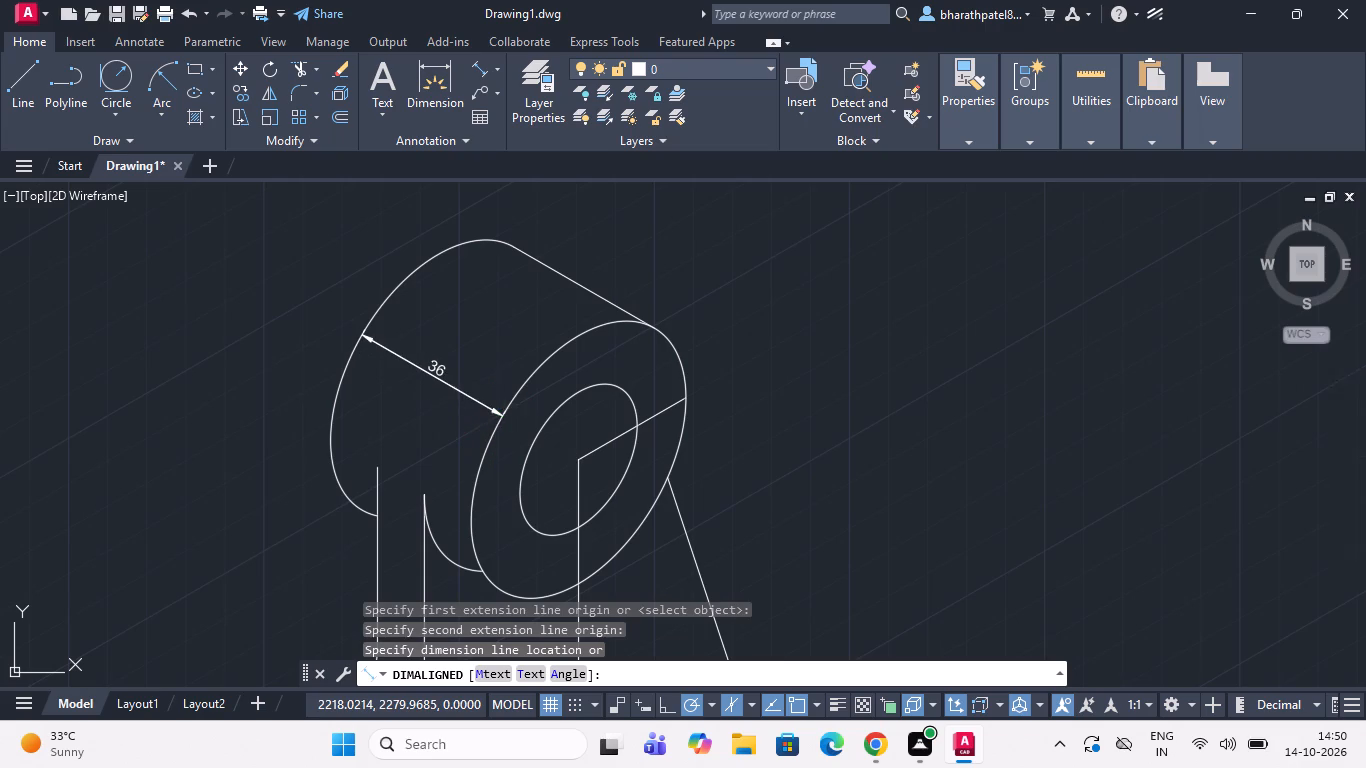
# Draw a 100-long vertical line up from the outer corner of the rib footprint on the slab, then join it to the upper boss's front centre.
pyautogui.scroll(-3, 541, 322)
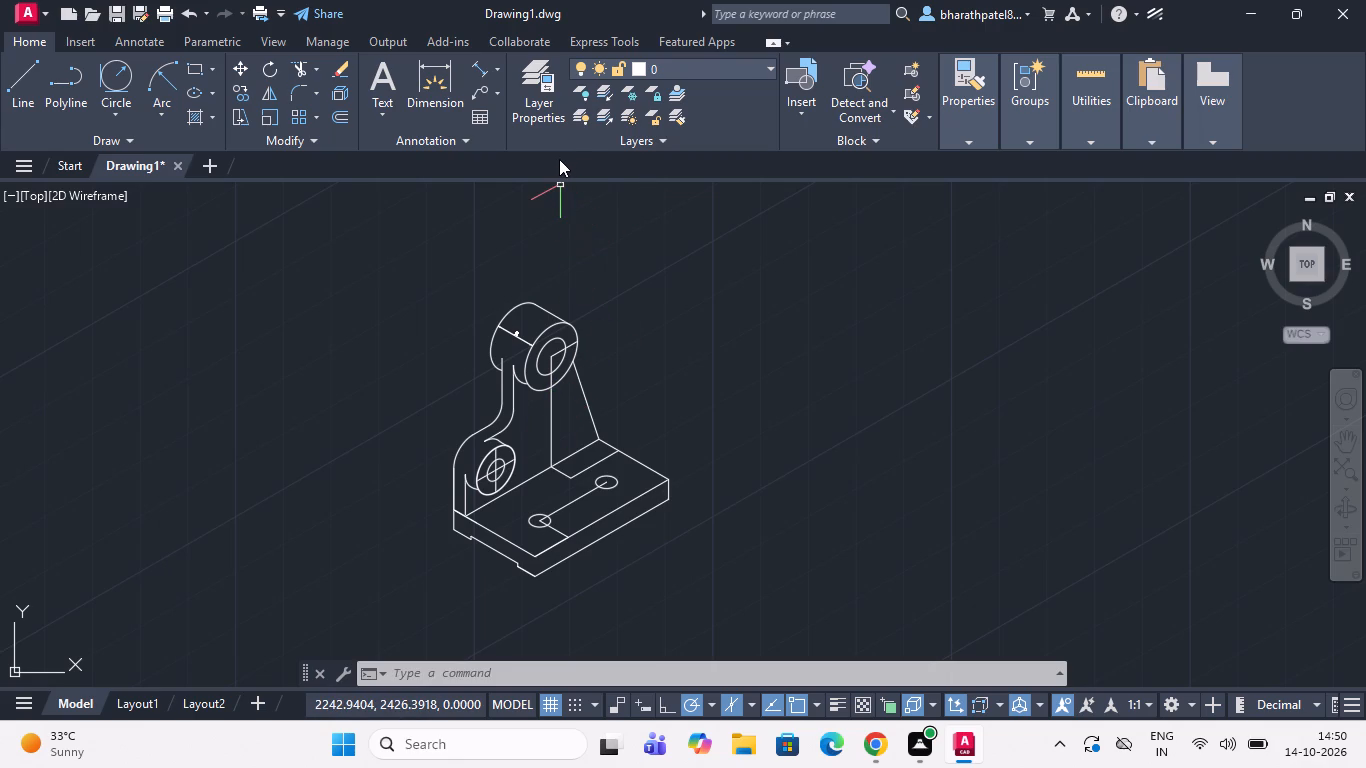
pyautogui.click(13, 84)
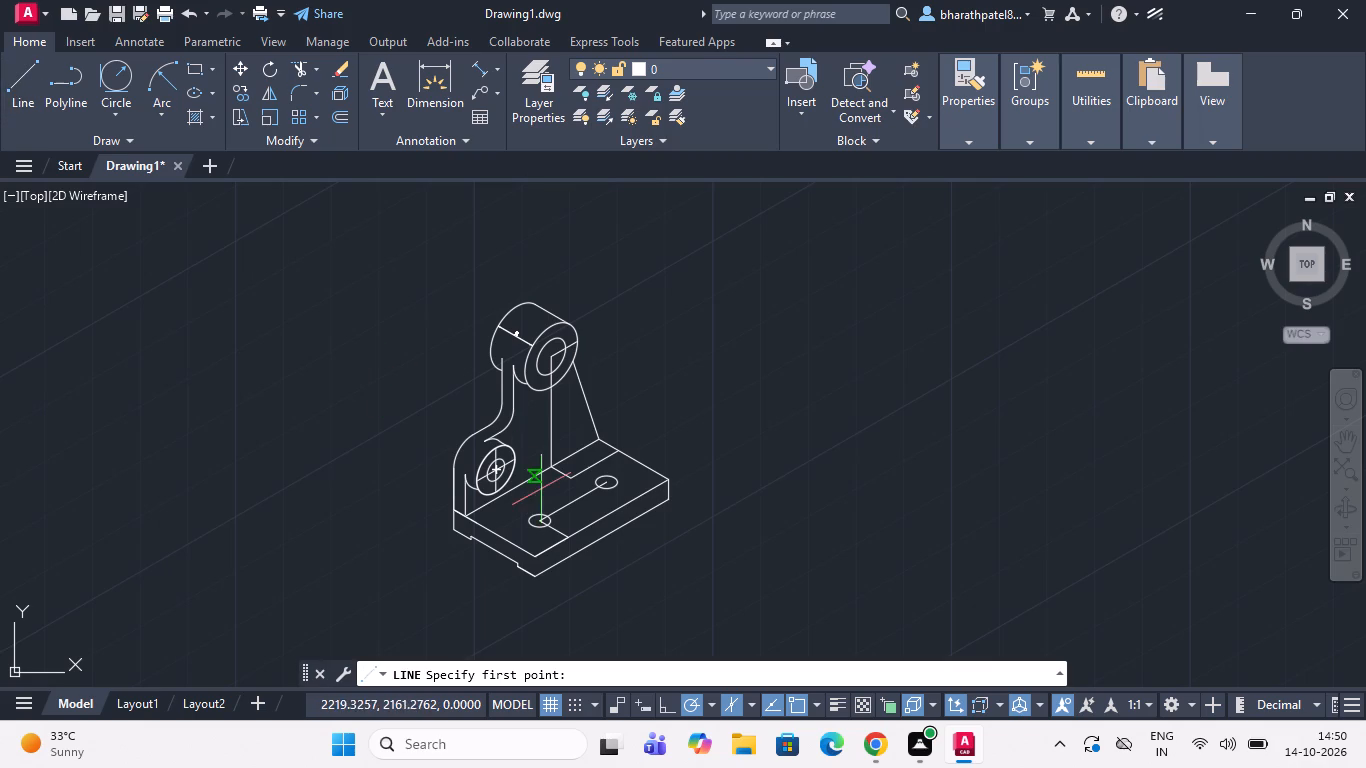
pyautogui.scroll(3, 562, 485)
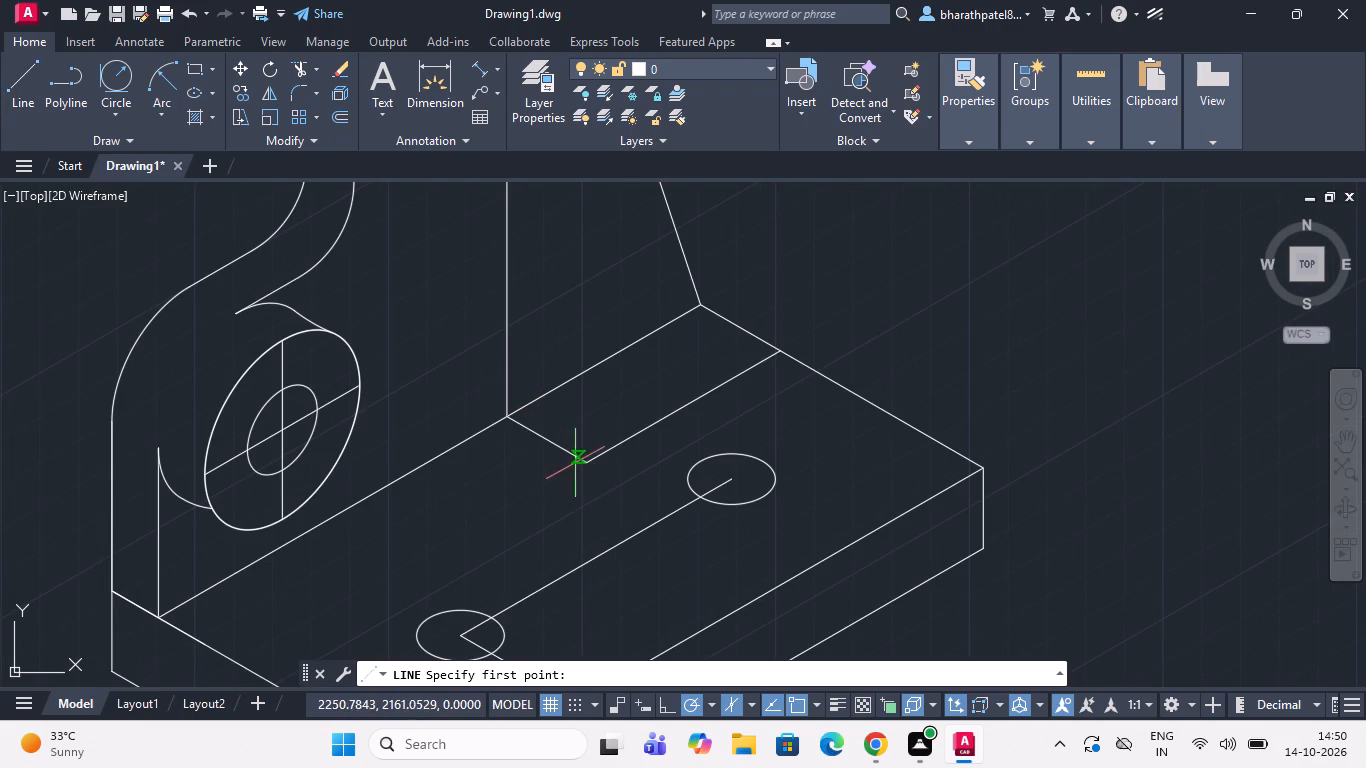
pyautogui.click(588, 466)
pyautogui.scroll(-3, 588, 466)
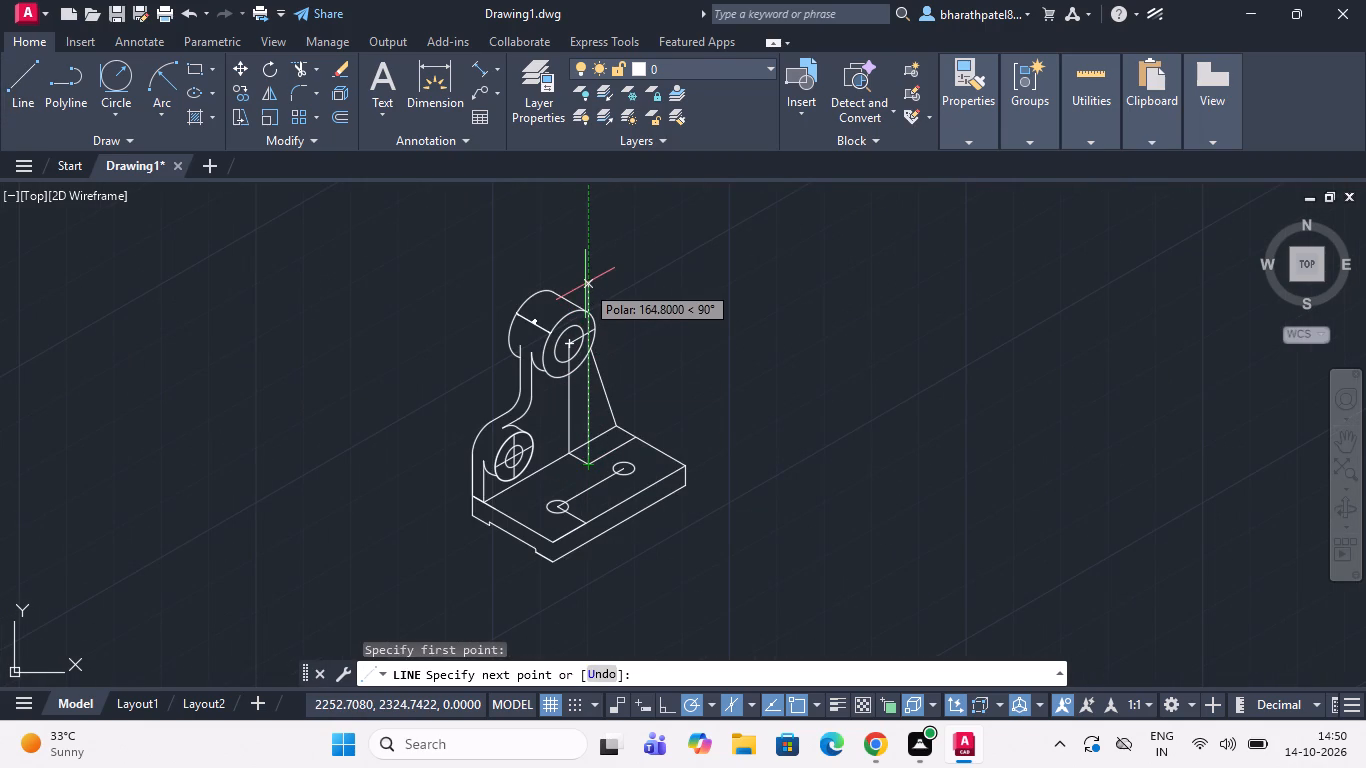
pyautogui.write('100')
pyautogui.press('Return')
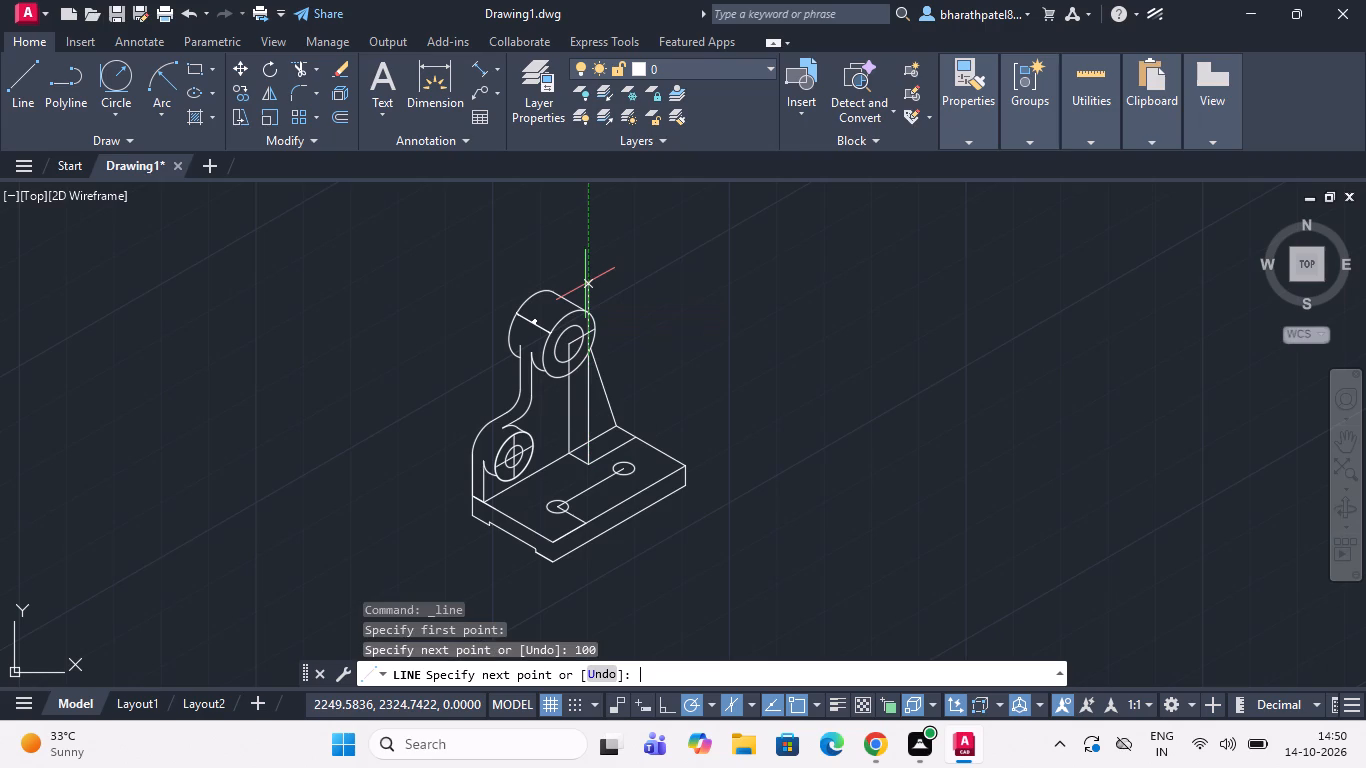
pyautogui.scroll(2, 584, 366)
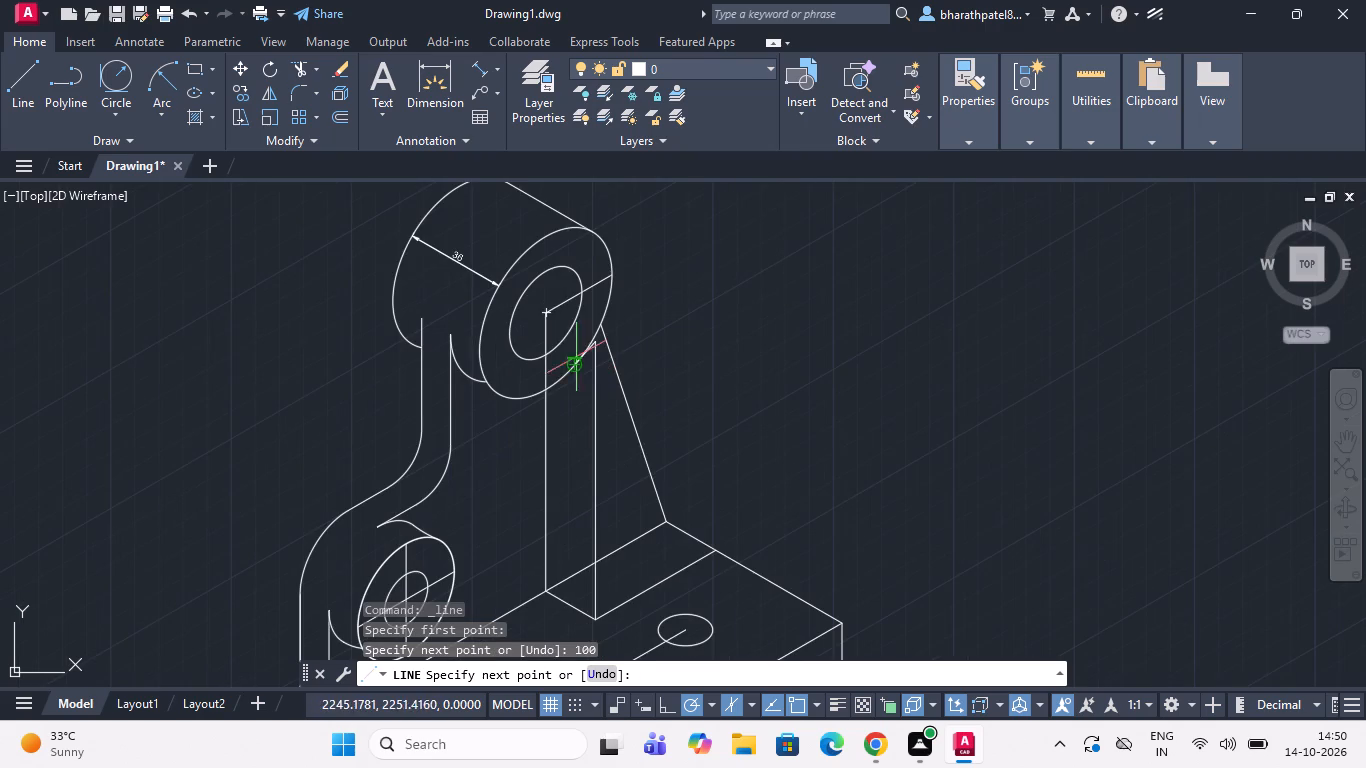
pyautogui.scroll(3, 546, 321)
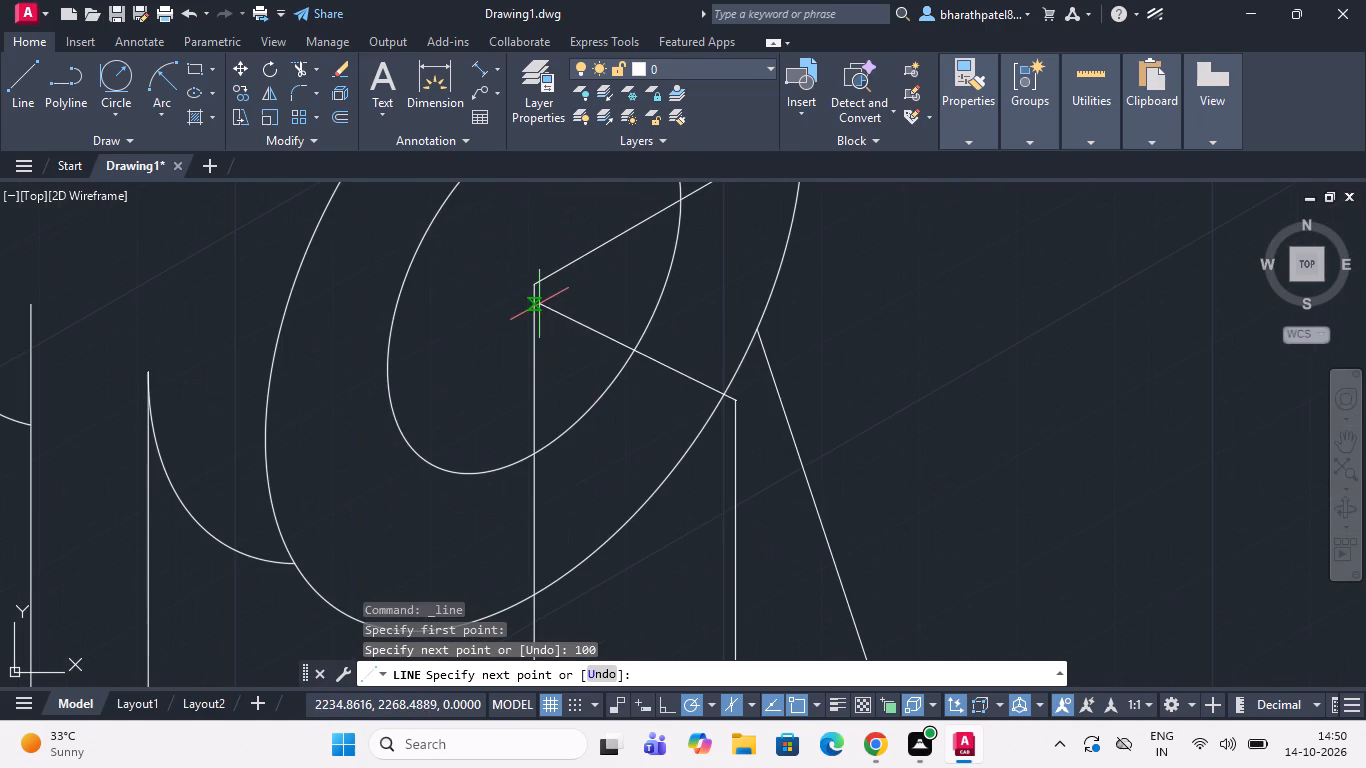
pyautogui.click(536, 288)
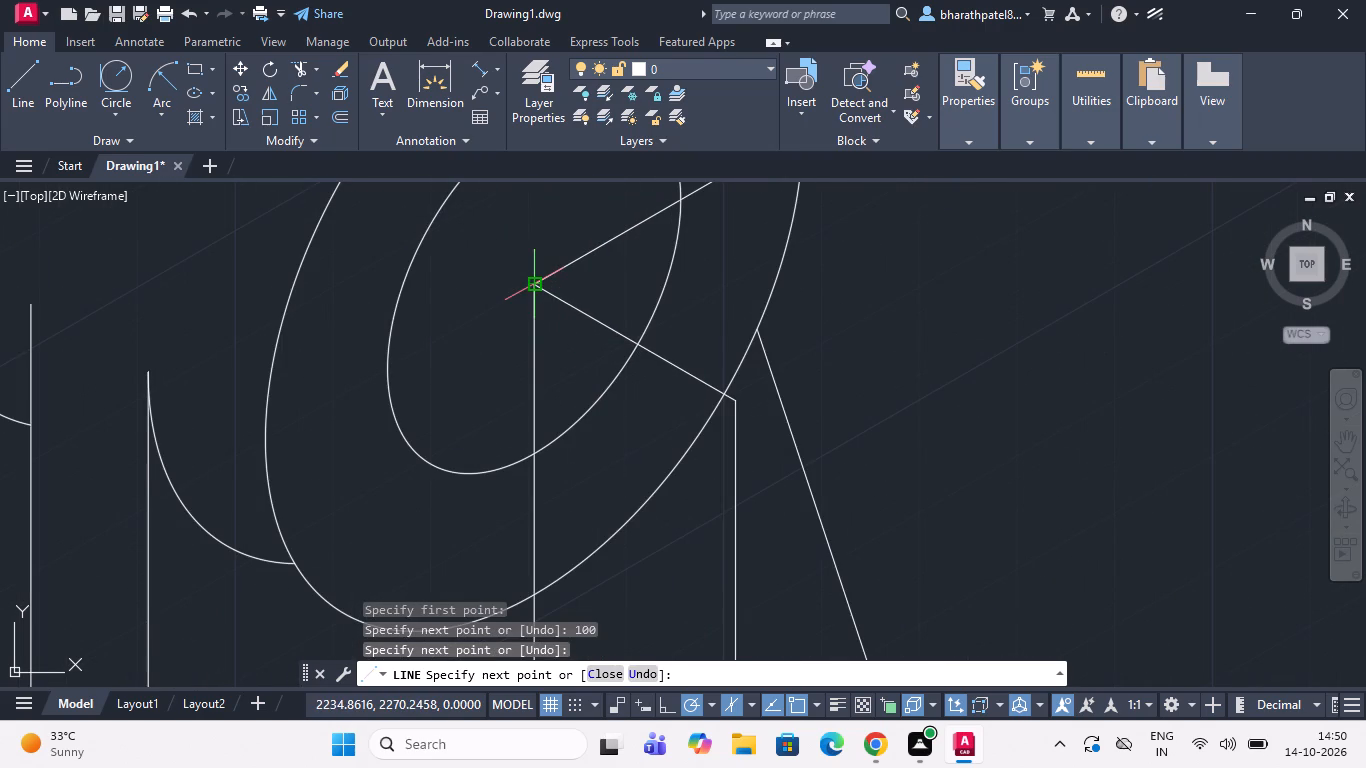
pyautogui.press('Escape')
# Erase the old vertical line running down from the upper boss's front centre.
pyautogui.click(536, 486)
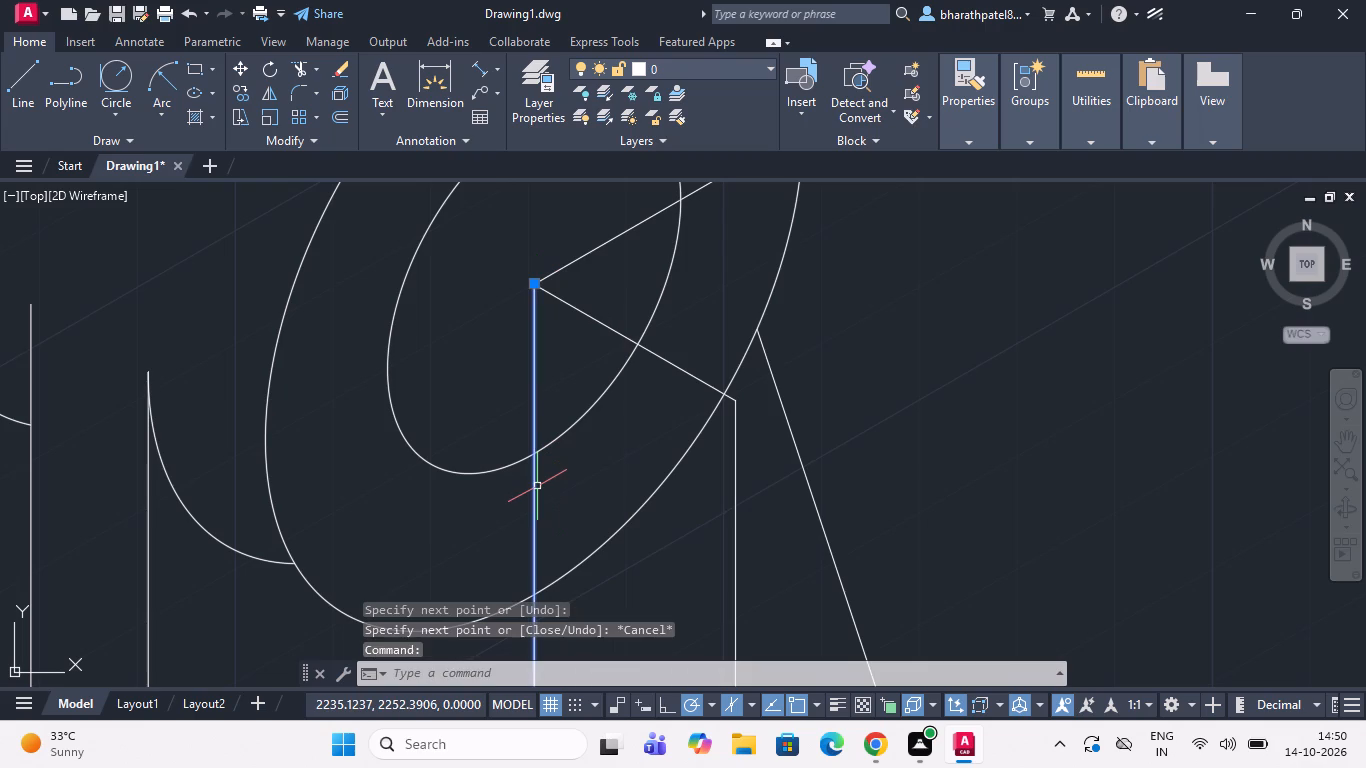
pyautogui.press('Delete')
# Add an aligned dimension to the new vertical rib line from its top end to the slab corner, placed on the line.
pyautogui.scroll(-4, 537, 486)
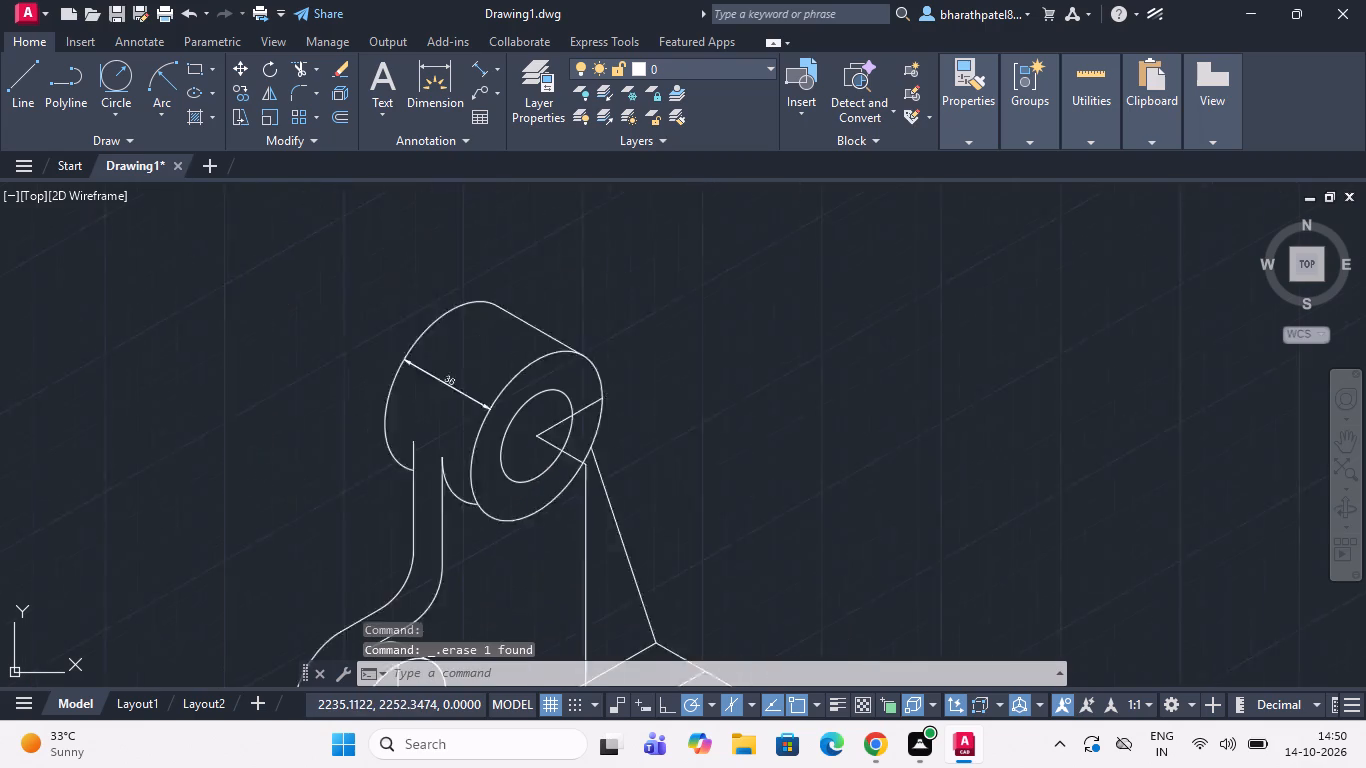
pyautogui.scroll(-2, 579, 526)
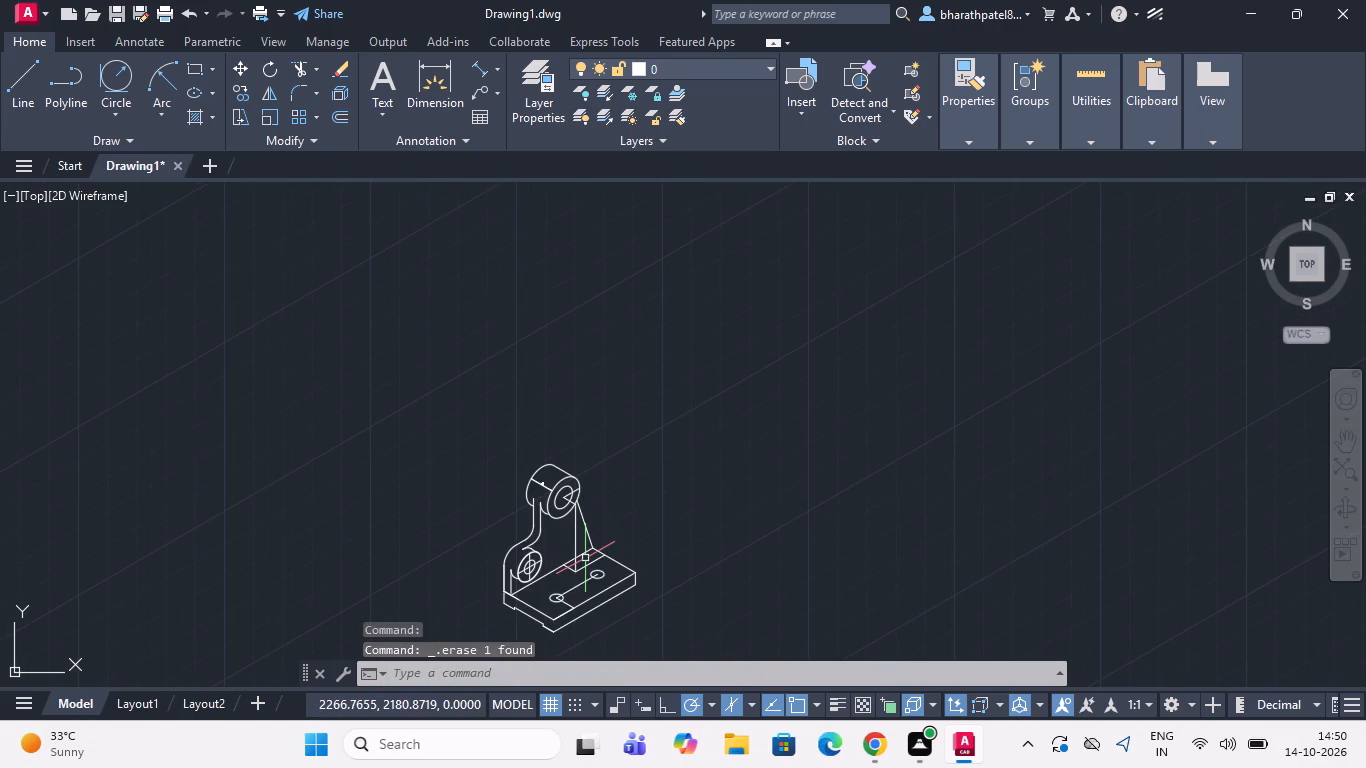
pyautogui.scroll(1, 587, 576)
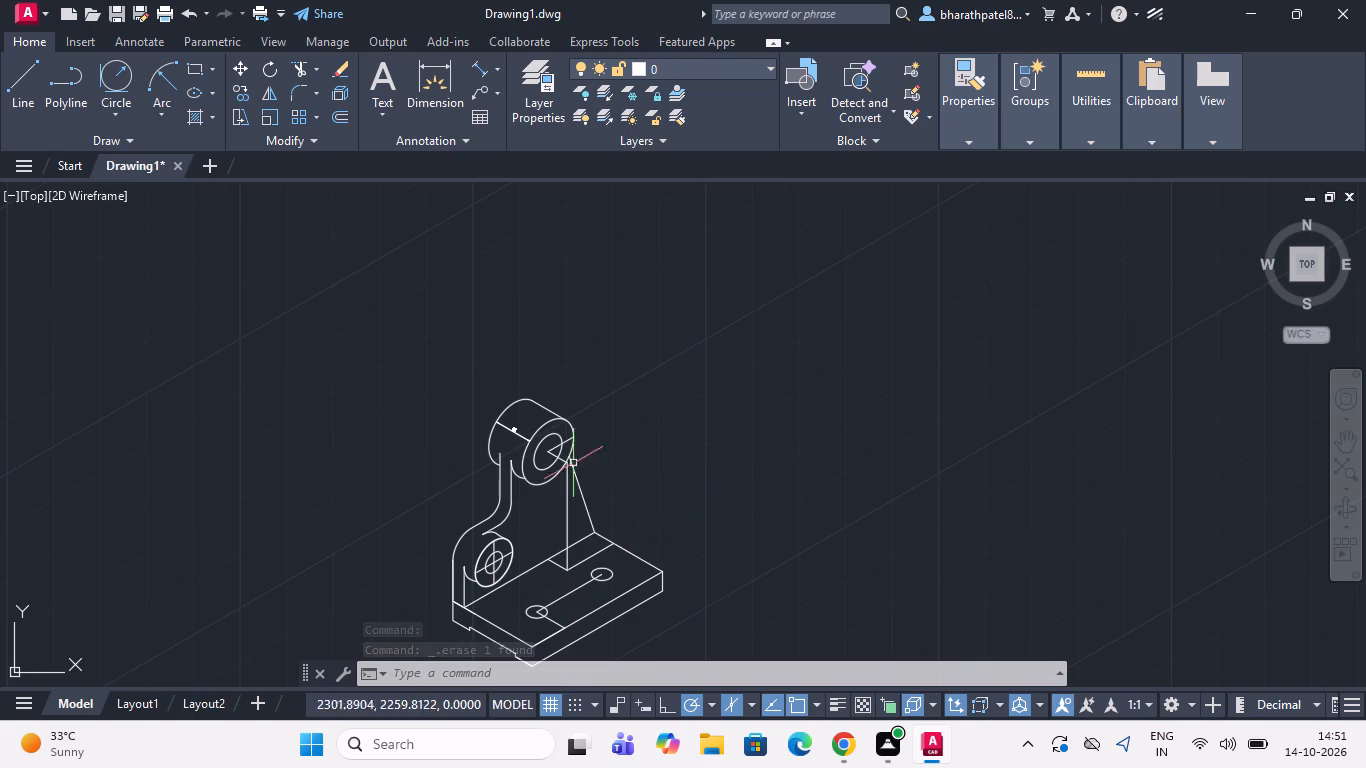
pyautogui.click(476, 68)
pyautogui.scroll(3, 560, 495)
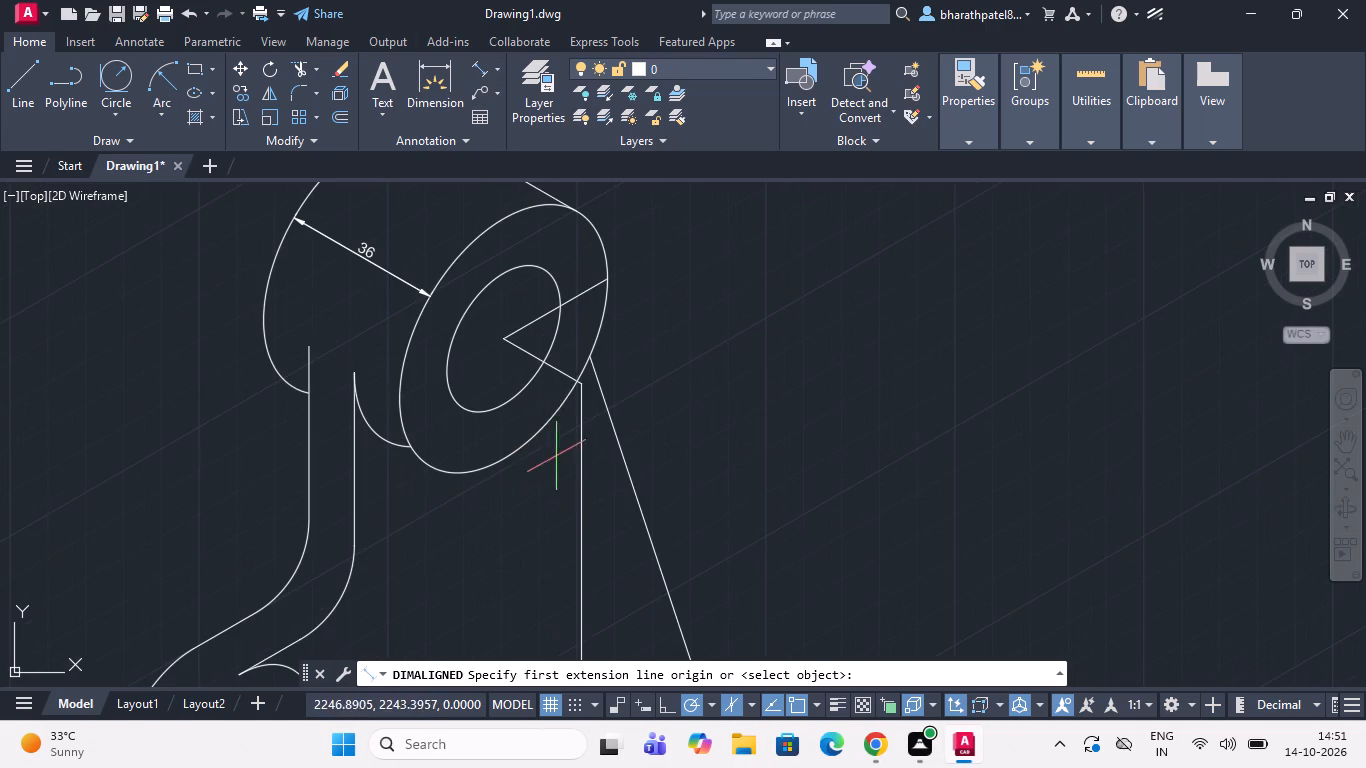
pyautogui.click(579, 389)
pyautogui.scroll(-4, 579, 389)
pyautogui.scroll(2, 581, 471)
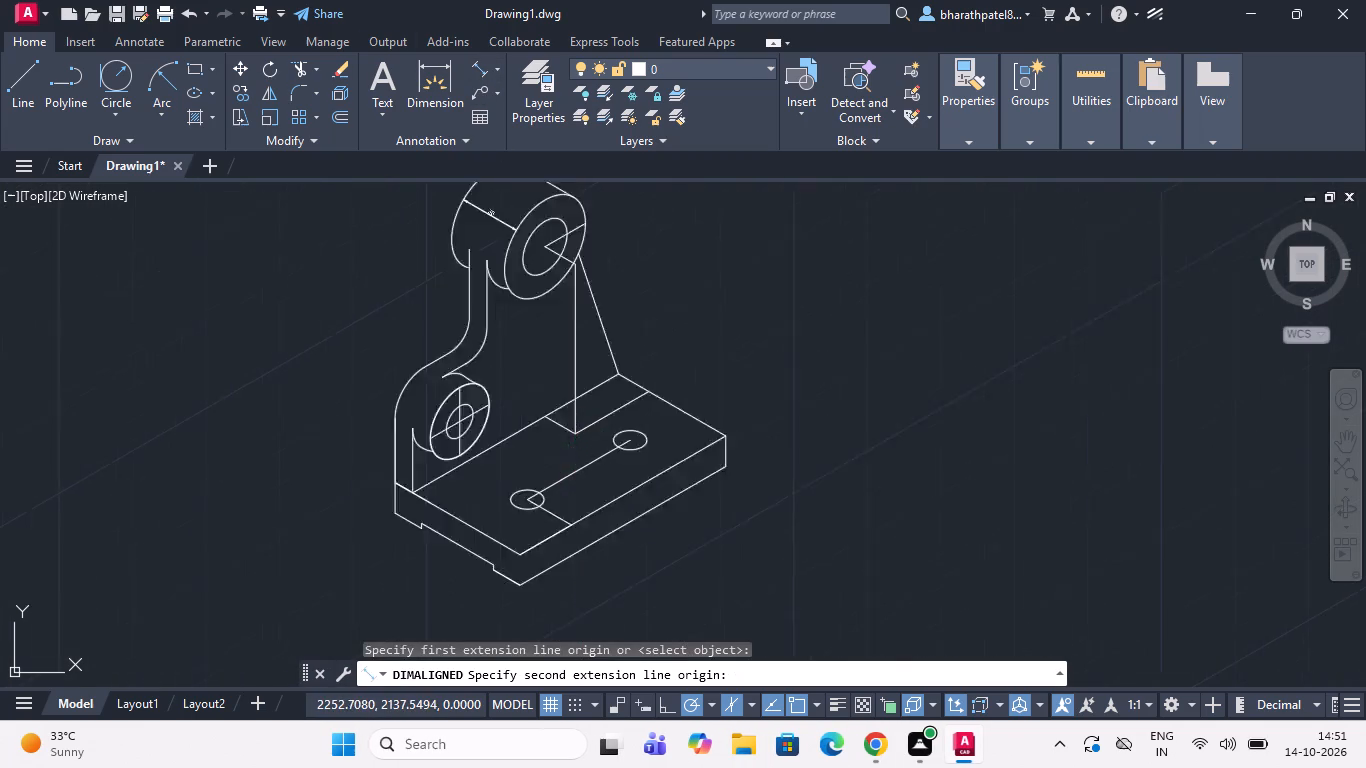
pyautogui.scroll(2, 581, 471)
pyautogui.click(560, 372)
pyautogui.scroll(-2, 561, 370)
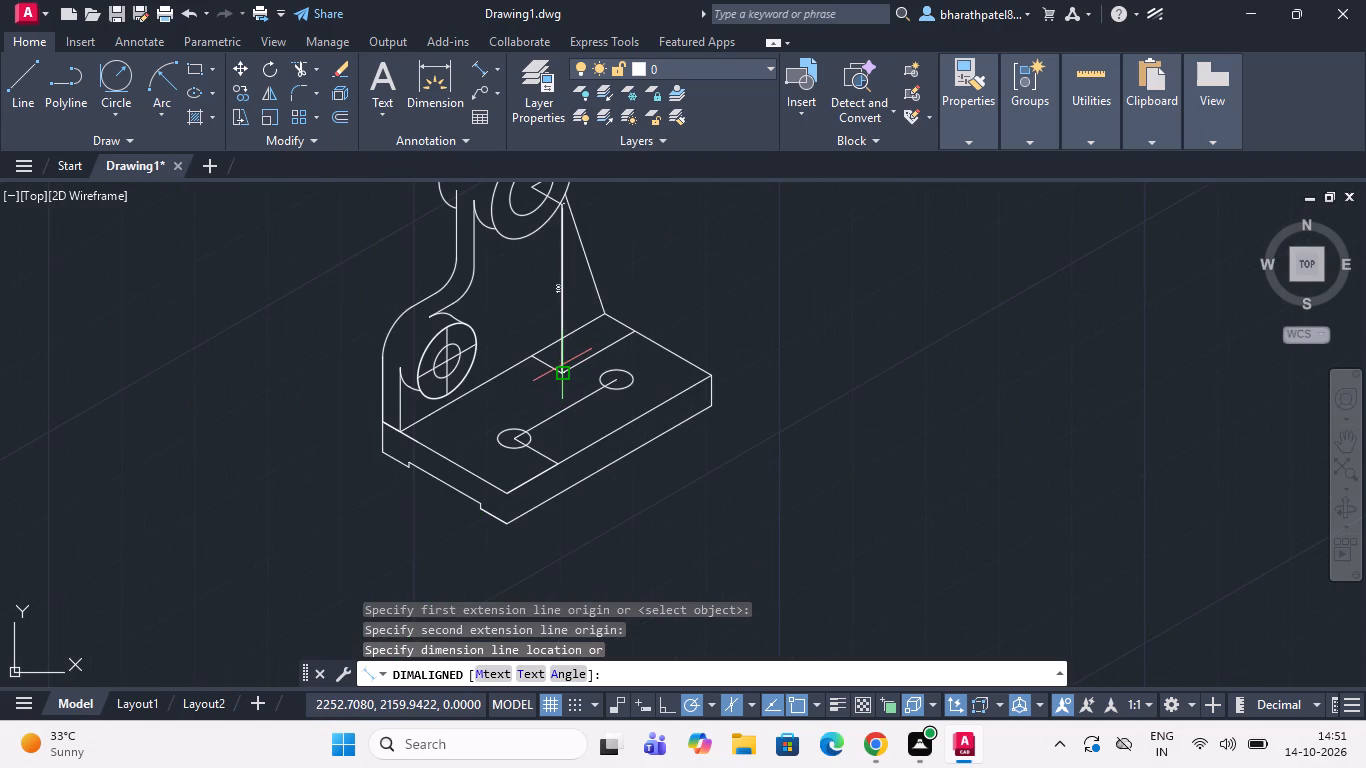
pyautogui.scroll(-3, 562, 365)
pyautogui.scroll(4, 555, 319)
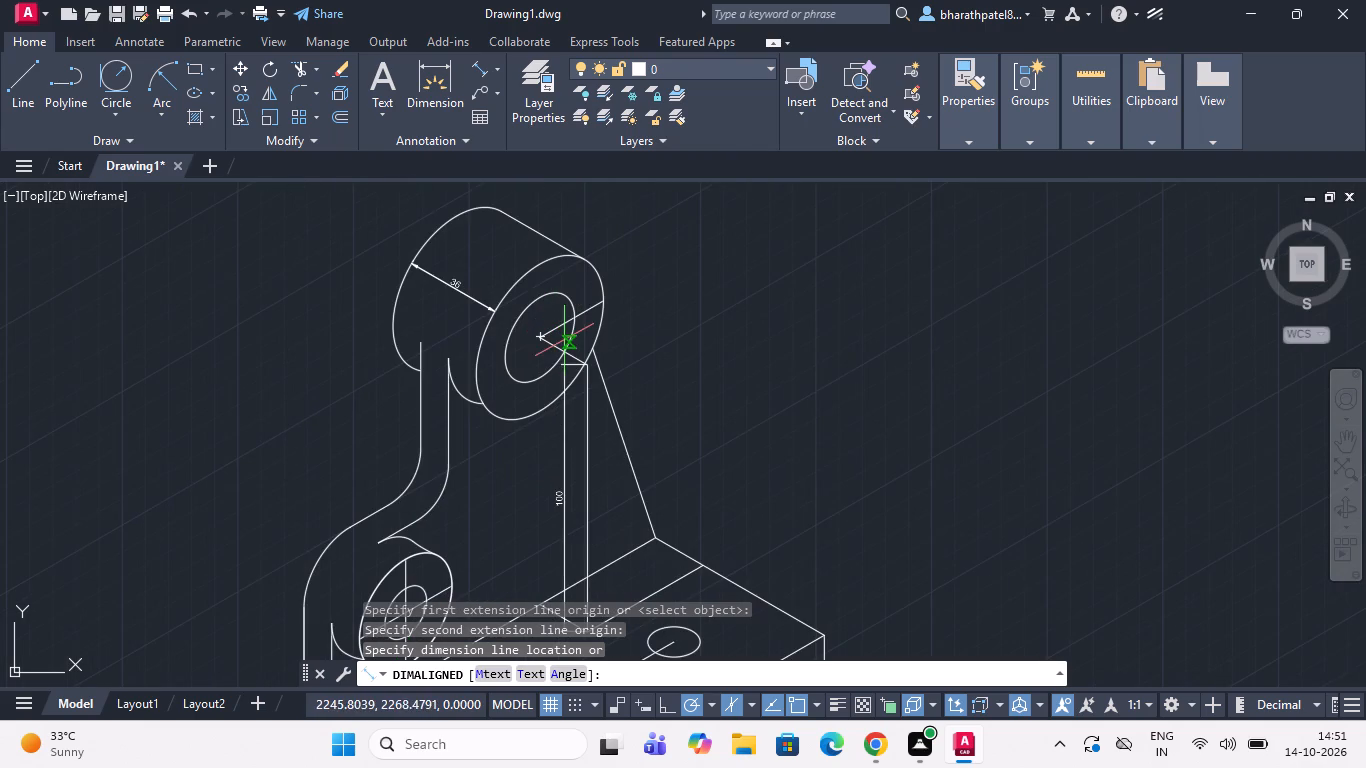
pyautogui.click(593, 374)
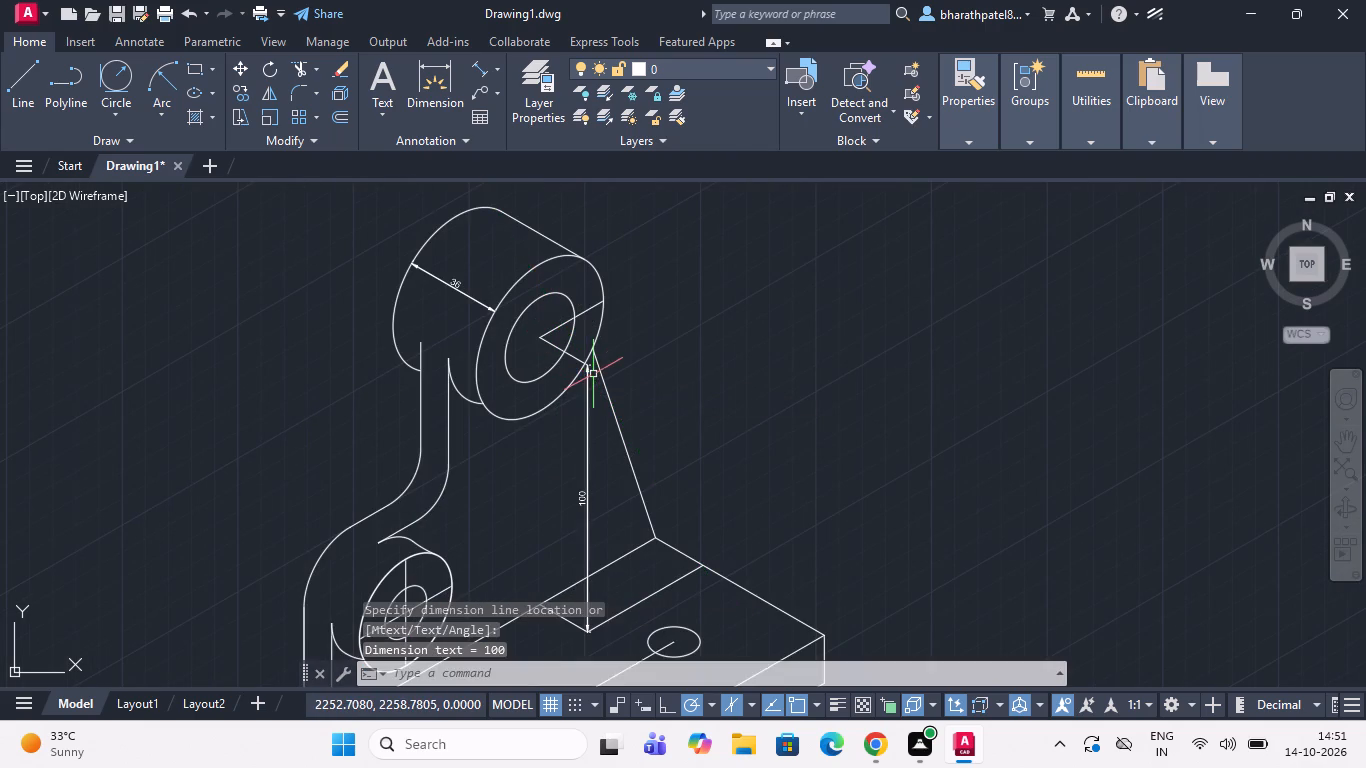
# Add an aligned dimension to the 30° line on the slab top from the rib's base corner to the slab edge, placed on the line.
pyautogui.scroll(-2, 618, 352)
pyautogui.scroll(3, 637, 445)
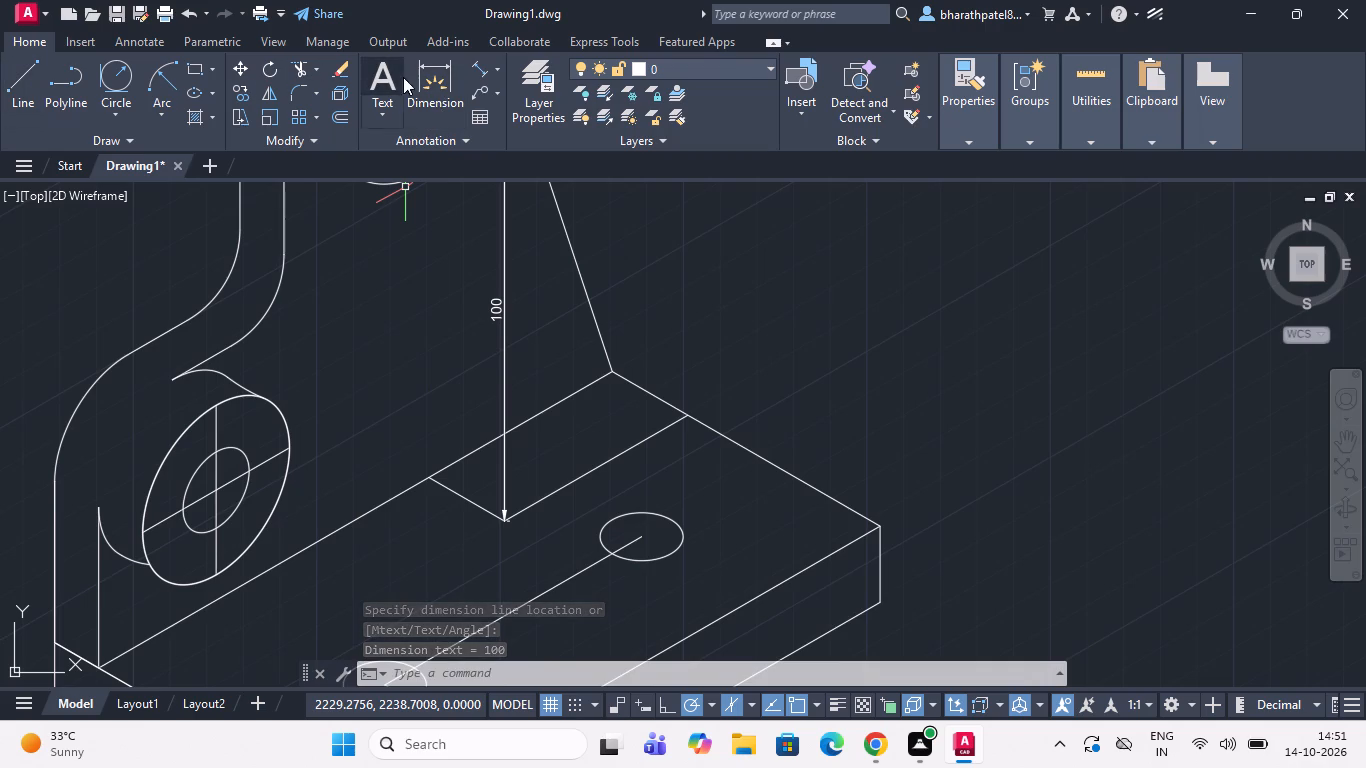
pyautogui.click(479, 62)
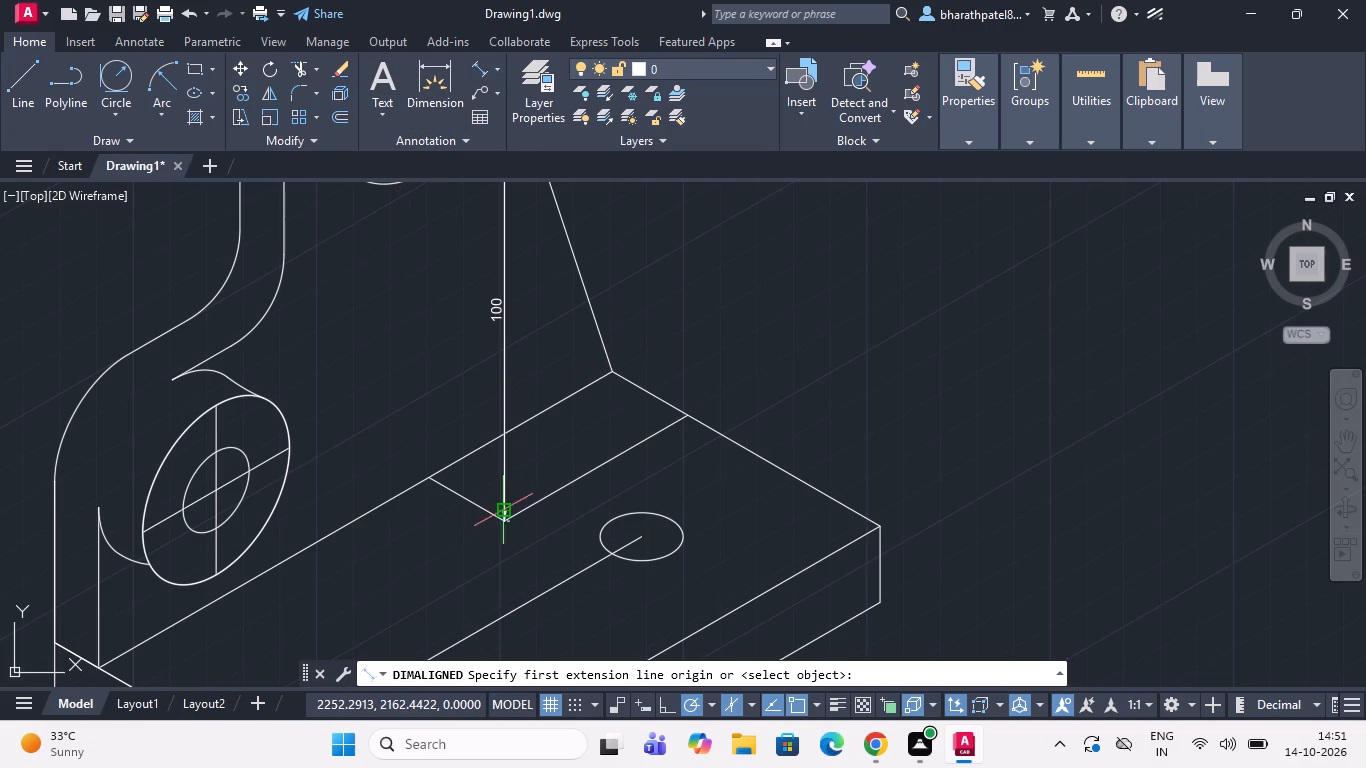
pyautogui.scroll(3, 509, 525)
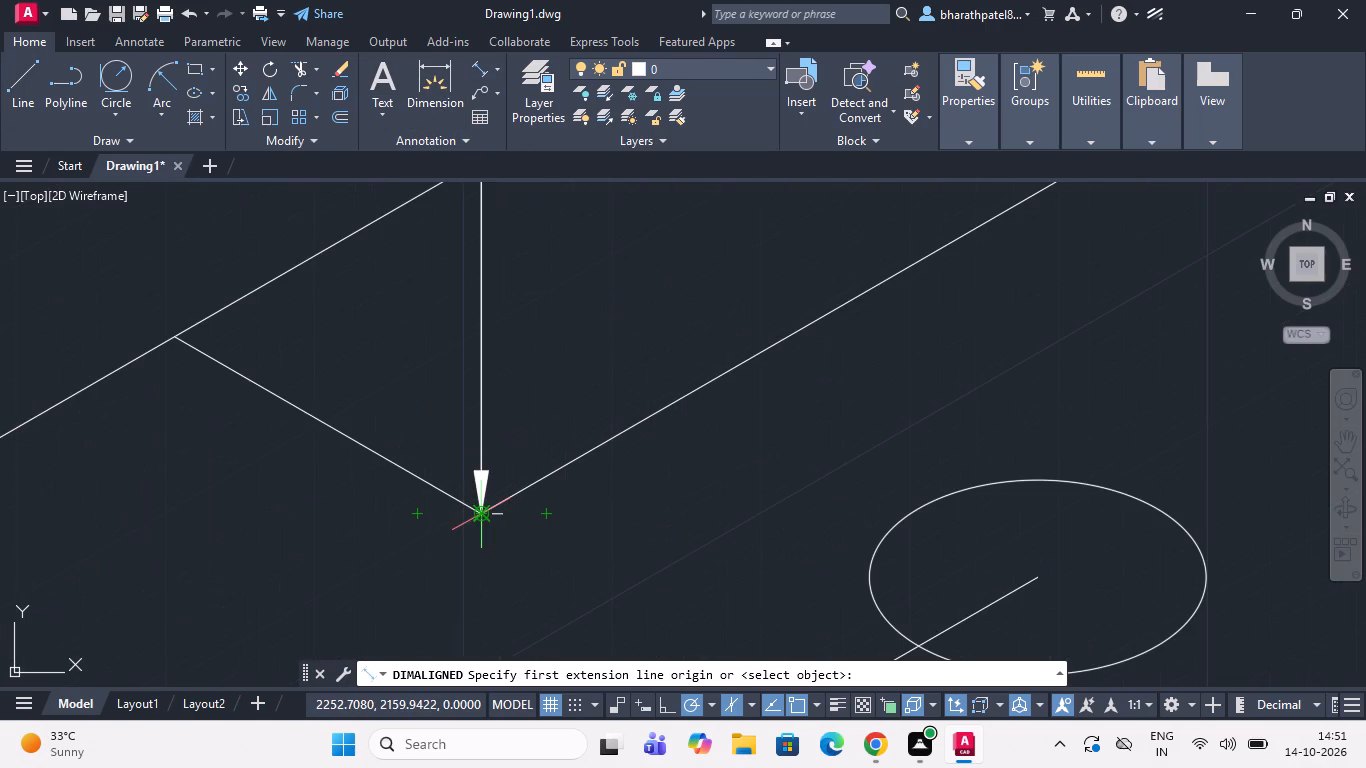
pyautogui.click(477, 513)
pyautogui.scroll(-4, 477, 513)
pyautogui.scroll(3, 601, 445)
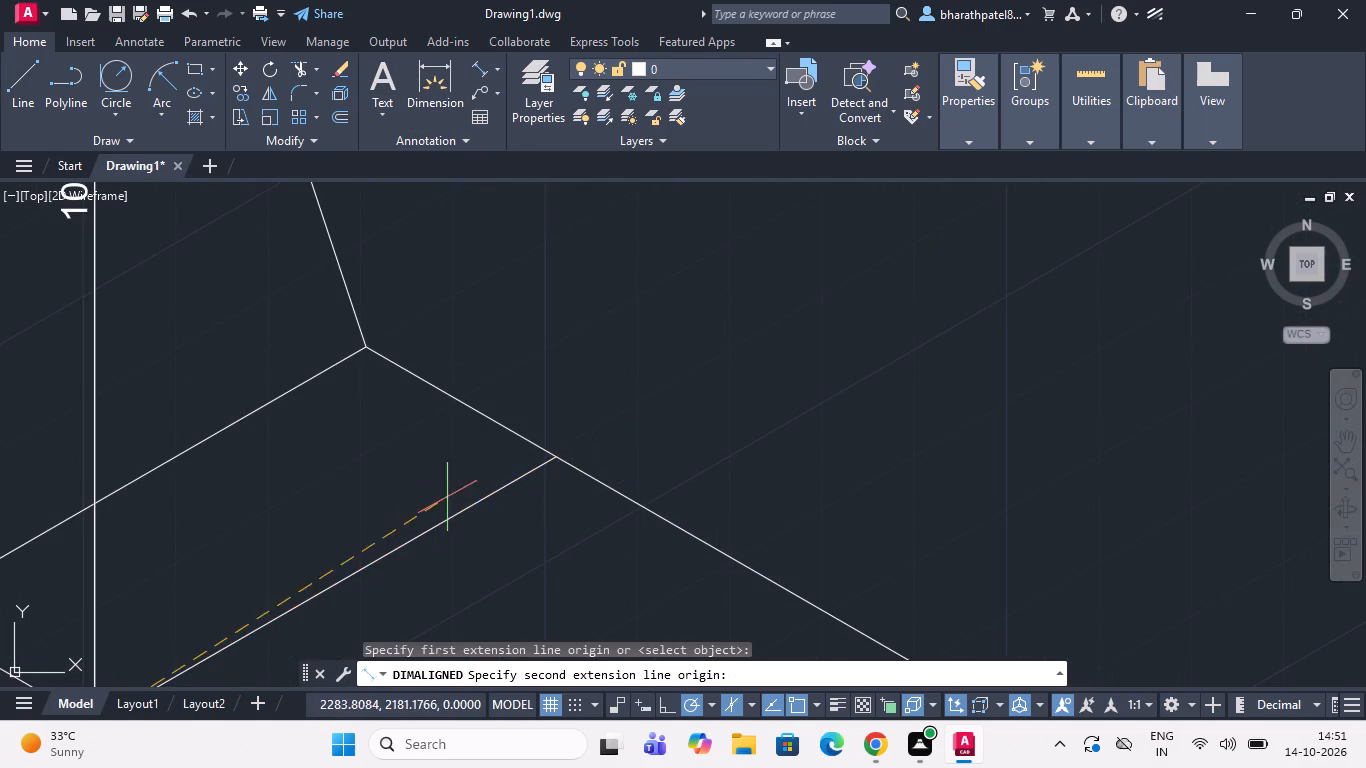
pyautogui.click(552, 456)
pyautogui.click(557, 455)
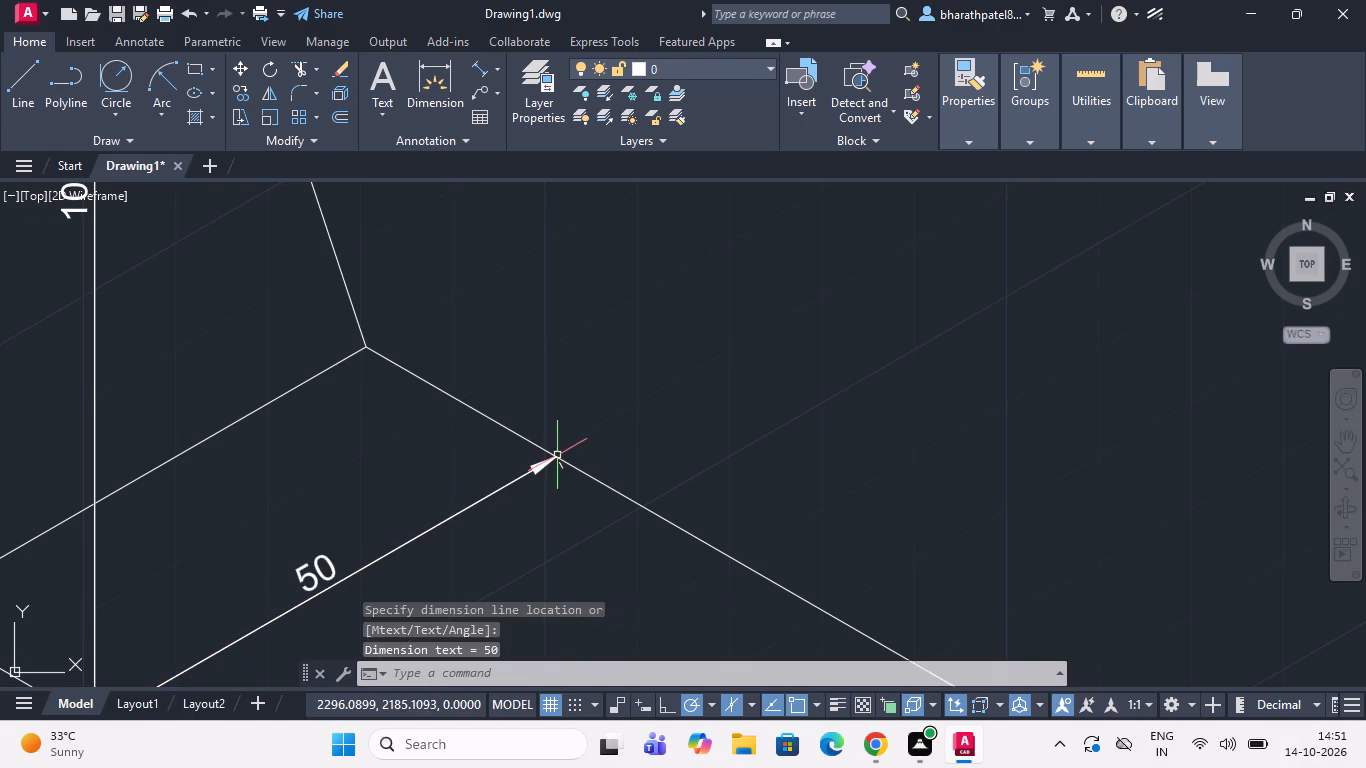
# Draw a 330° line from the far slab hole's centre towards the front edge, continuing about 77 long at 210° past the near hole's centreline.
pyautogui.scroll(-3, 692, 350)
pyautogui.scroll(-2, 537, 464)
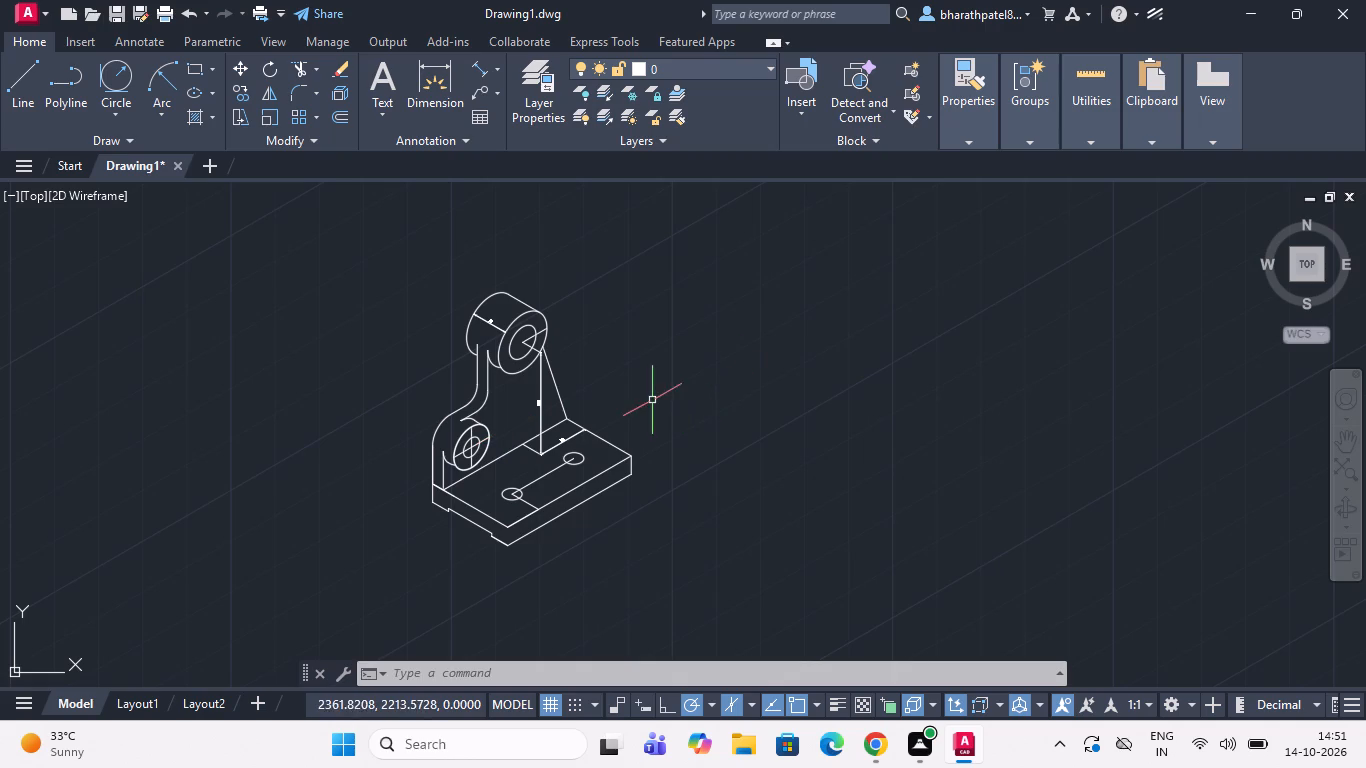
pyautogui.scroll(-1, 559, 506)
pyautogui.scroll(2, 559, 506)
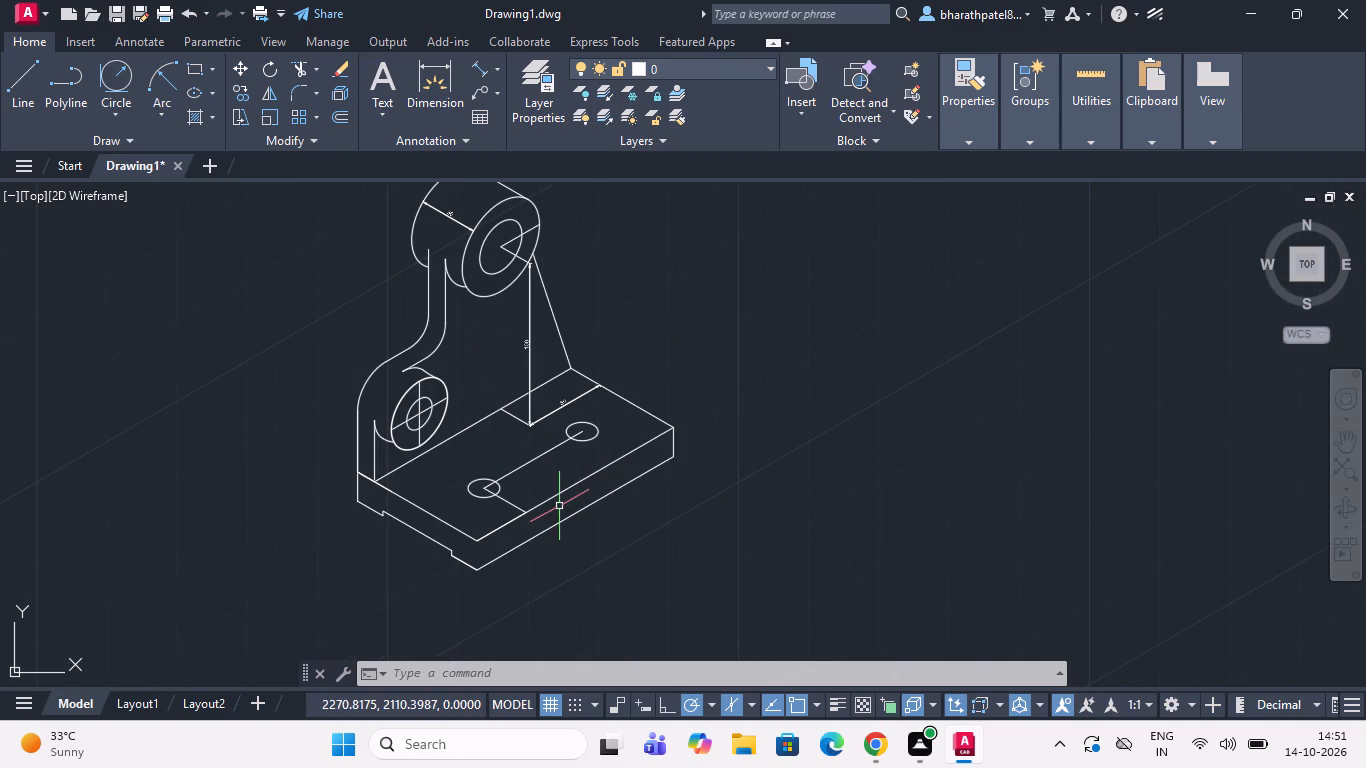
pyautogui.moveTo(27, 79); pyautogui.dragTo(56, 96)
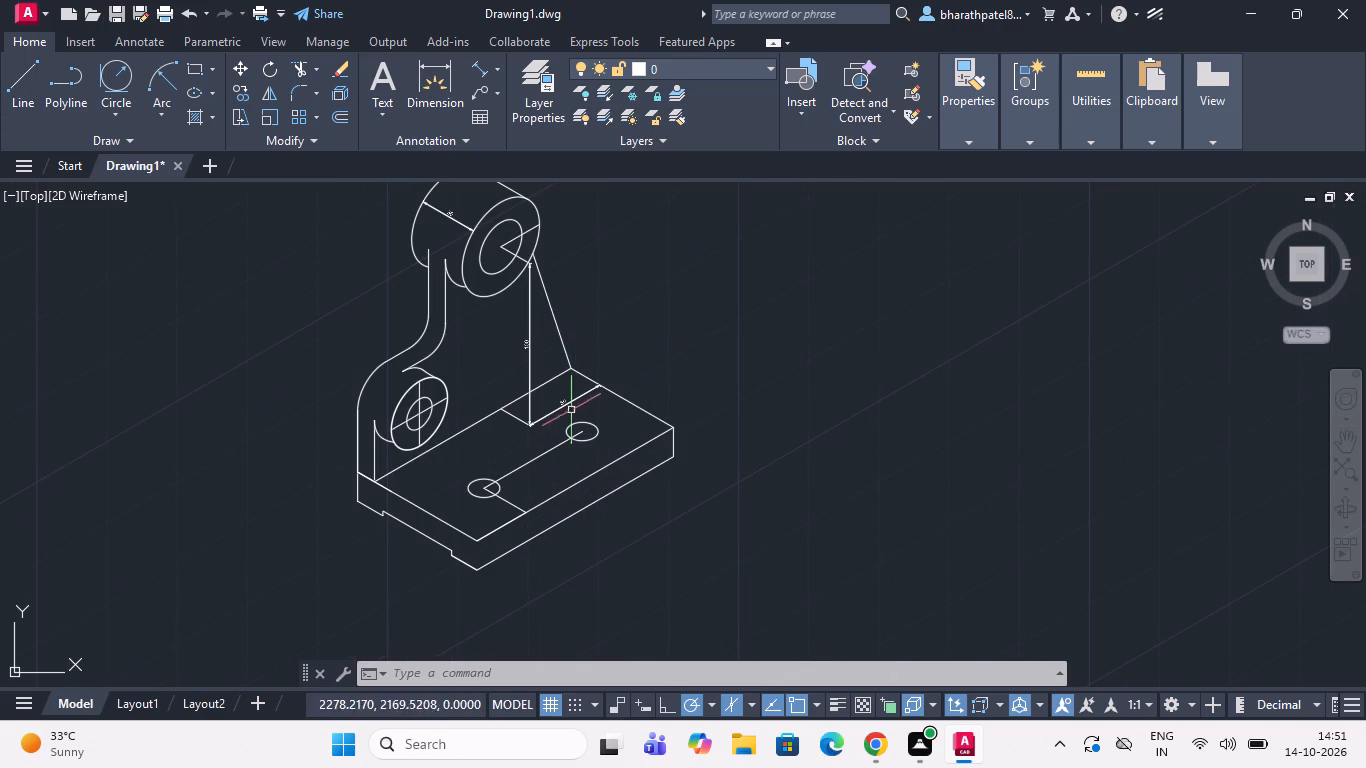
pyautogui.scroll(4, 581, 453)
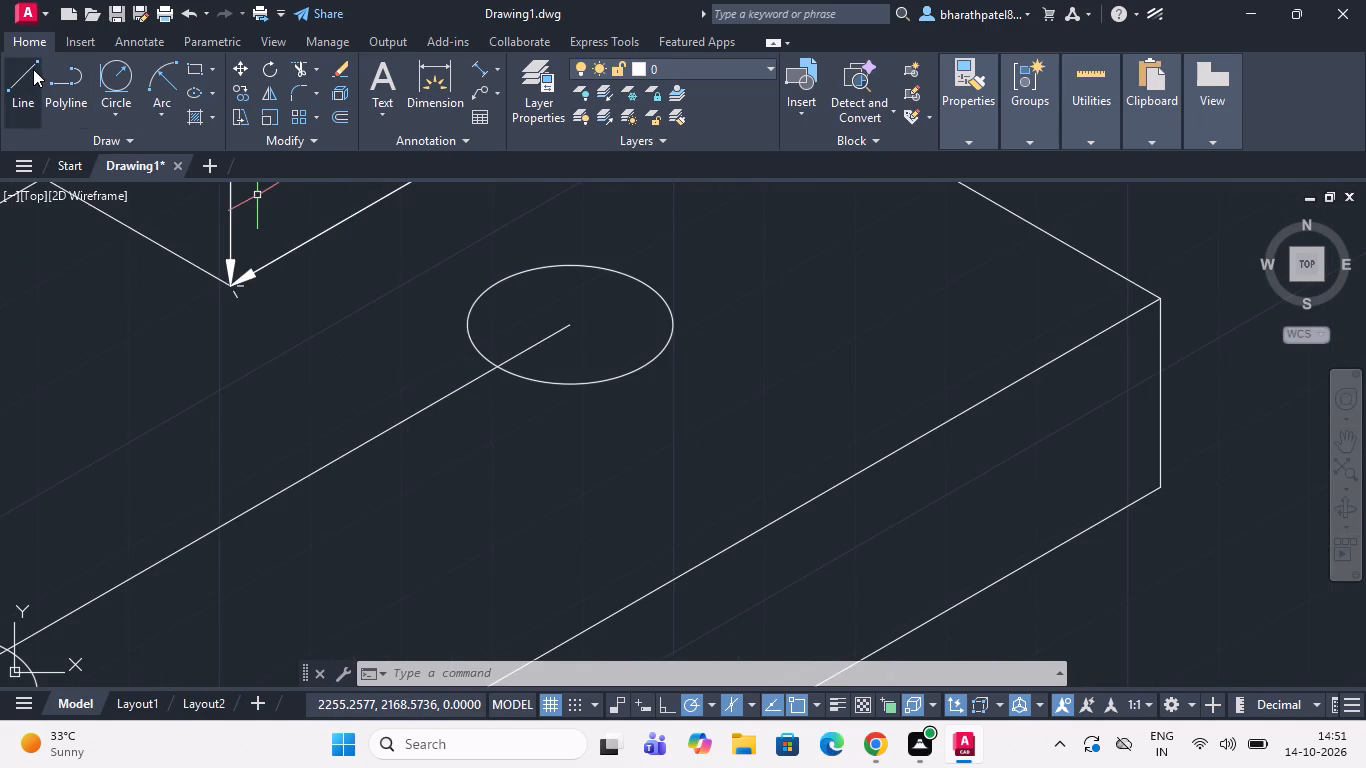
pyautogui.click(32, 72)
pyautogui.click(571, 325)
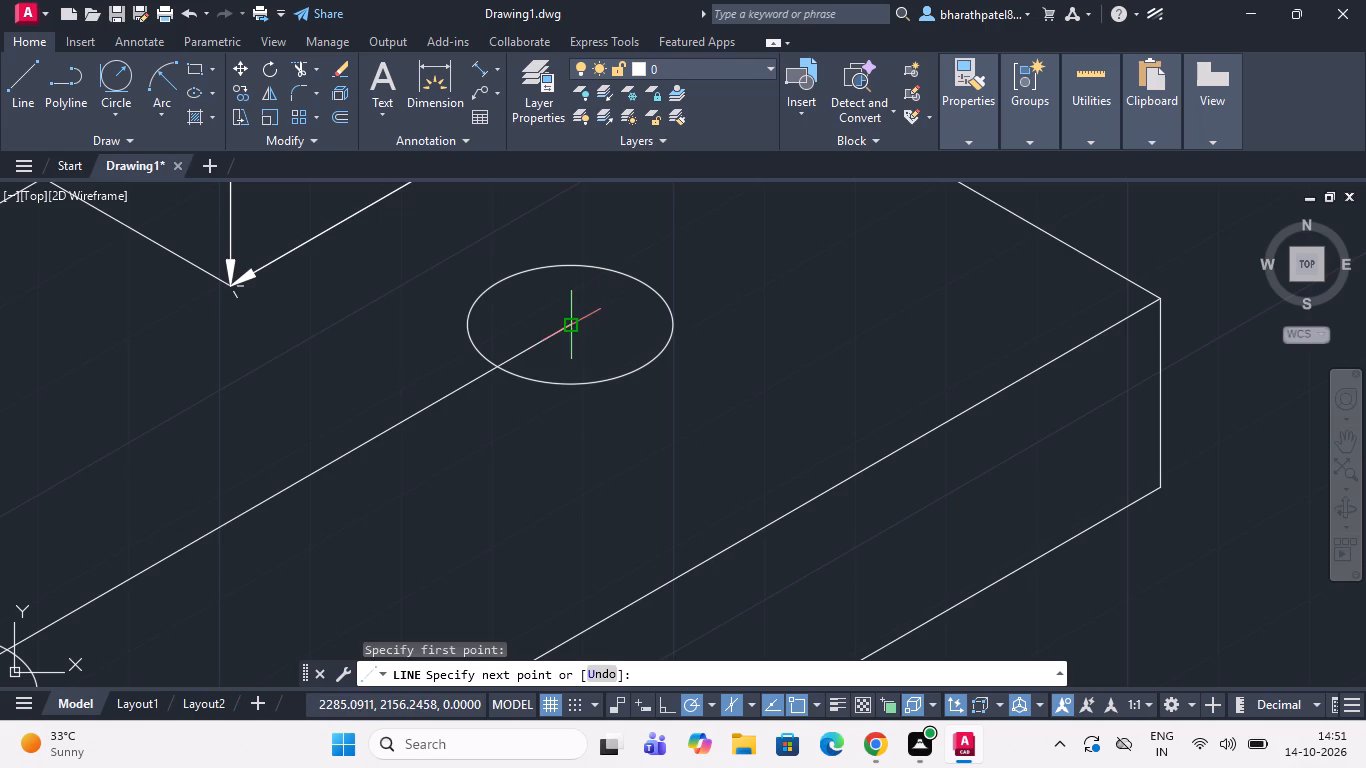
pyautogui.click(753, 432)
pyautogui.scroll(-4, 756, 428)
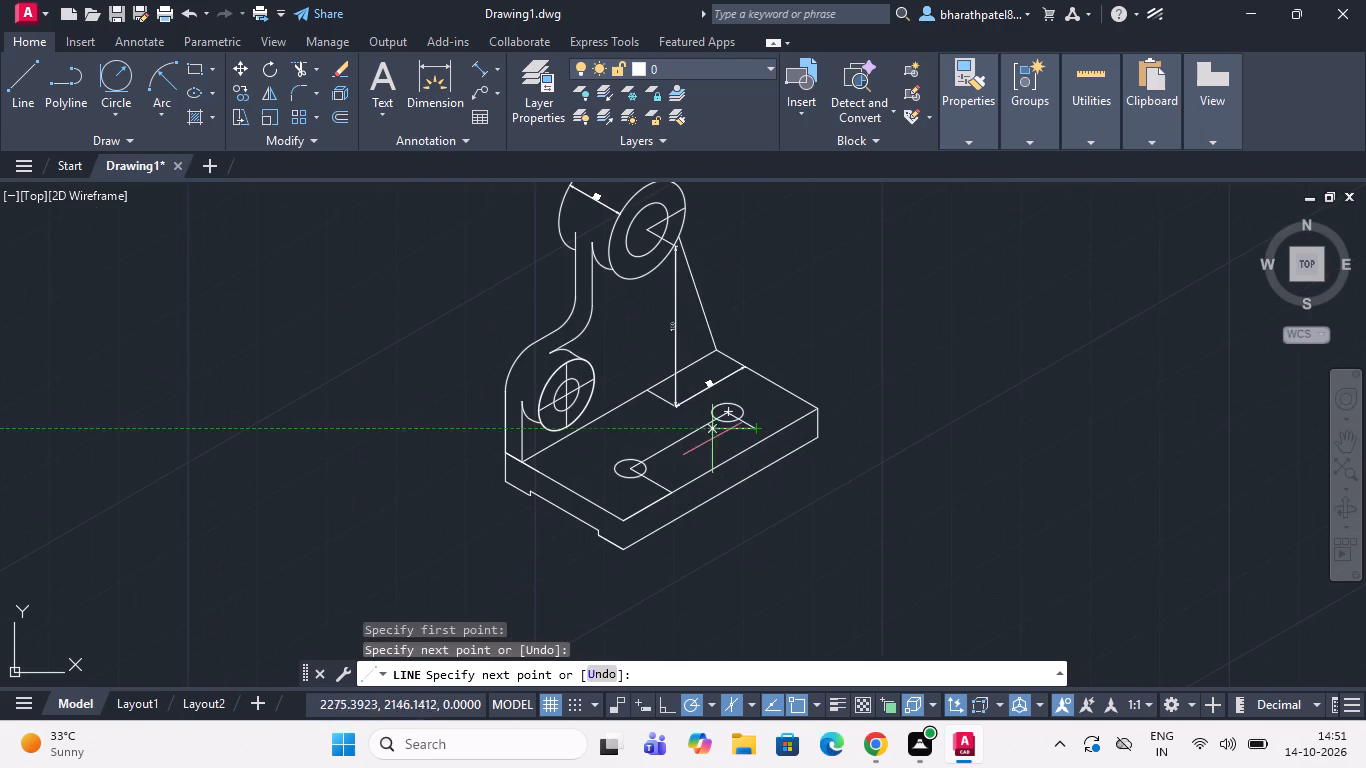
pyautogui.scroll(1, 662, 480)
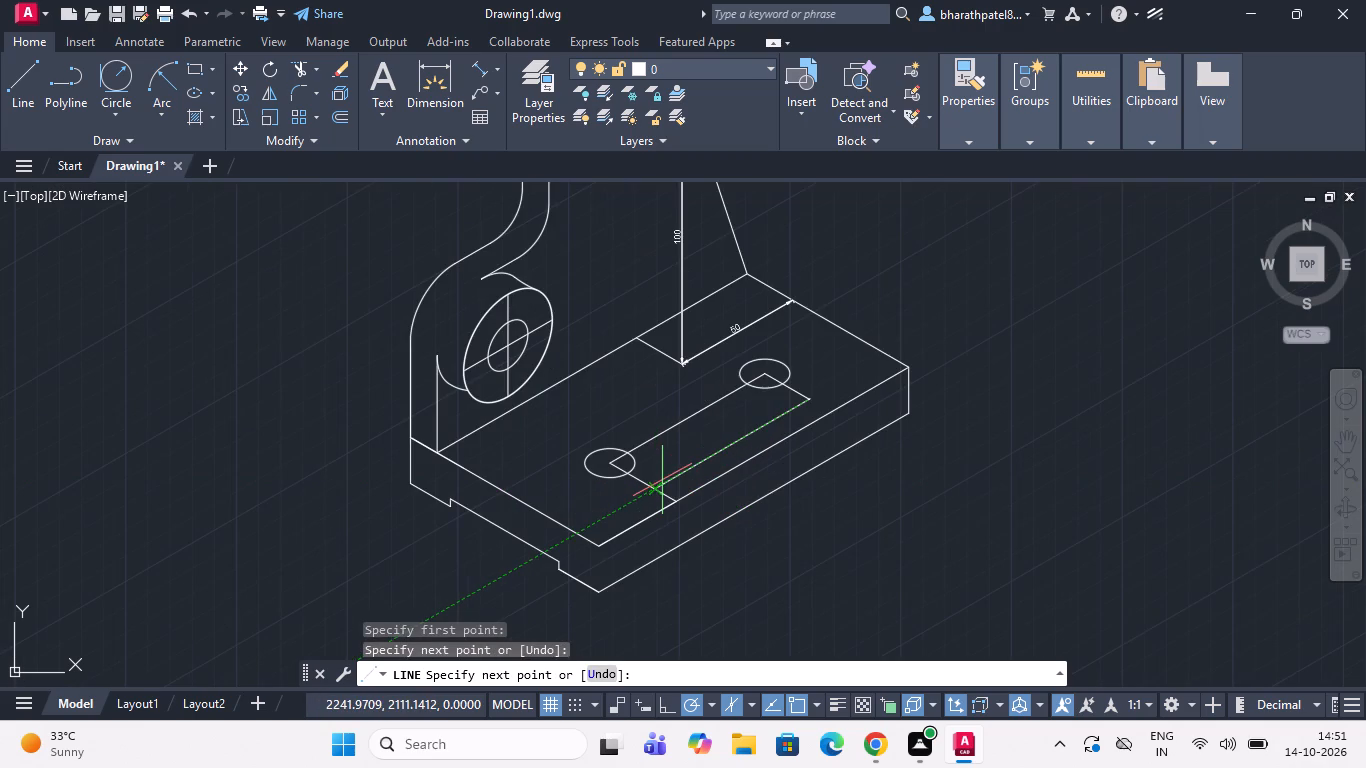
pyautogui.scroll(-1, 690, 423)
pyautogui.scroll(2, 656, 476)
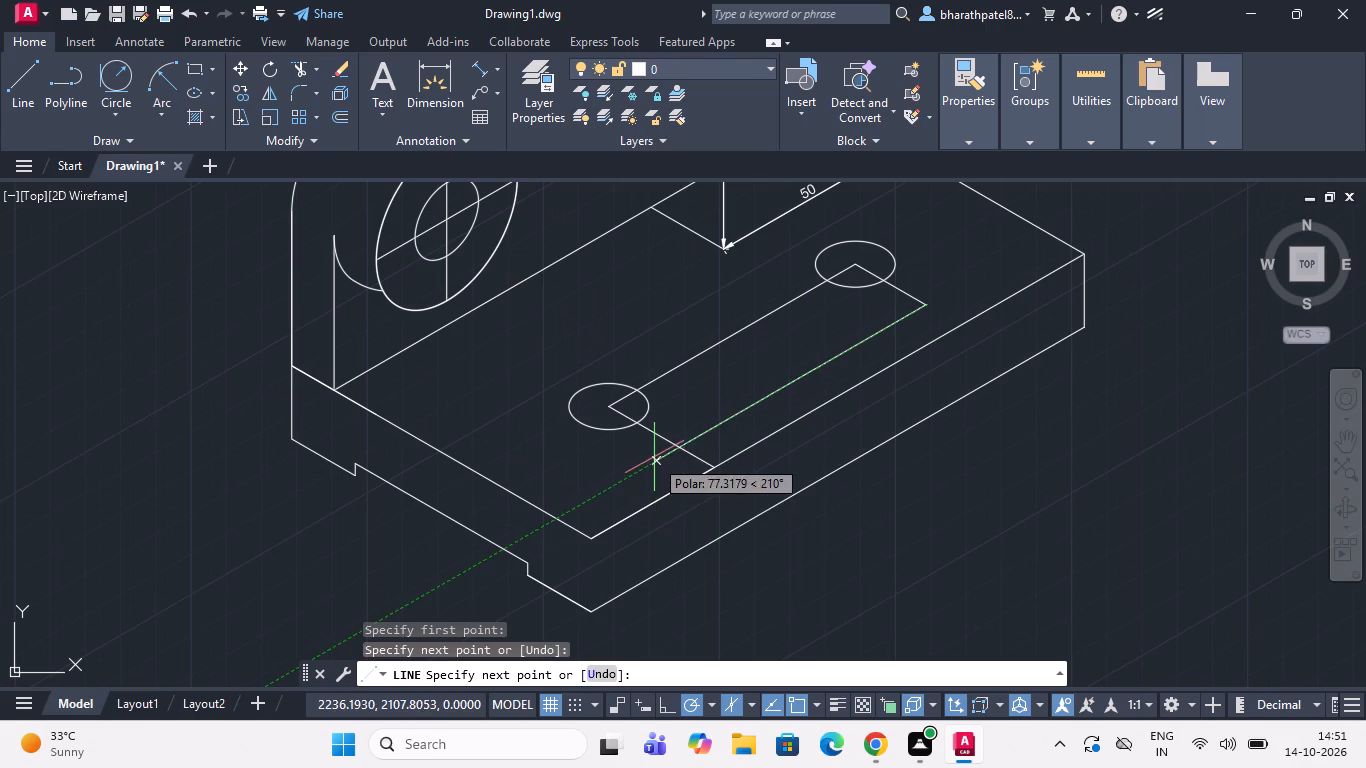
pyautogui.click(654, 456)
pyautogui.press('Escape')
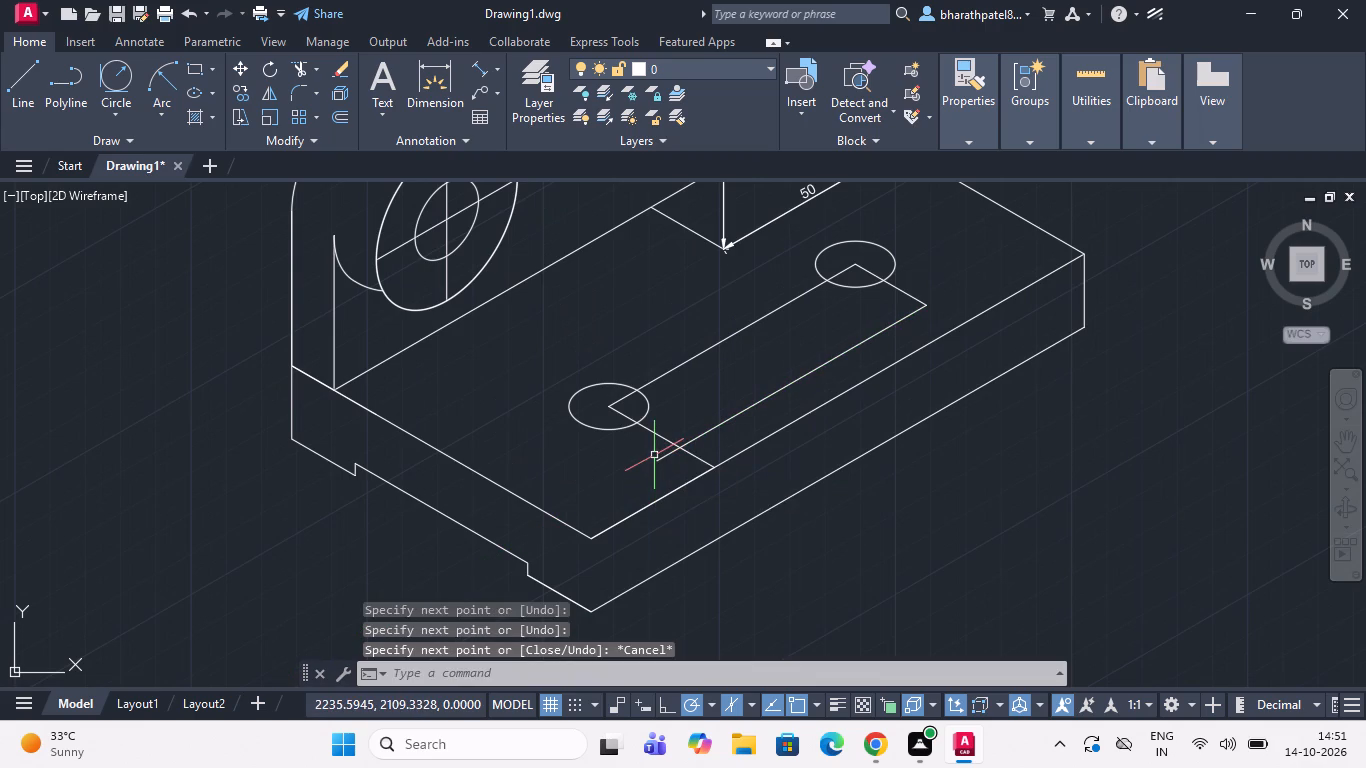
# Add an aligned dimension along the new 210° line, from the near hole's centreline to the far hole's line end, placed on the line.
pyautogui.click(472, 65)
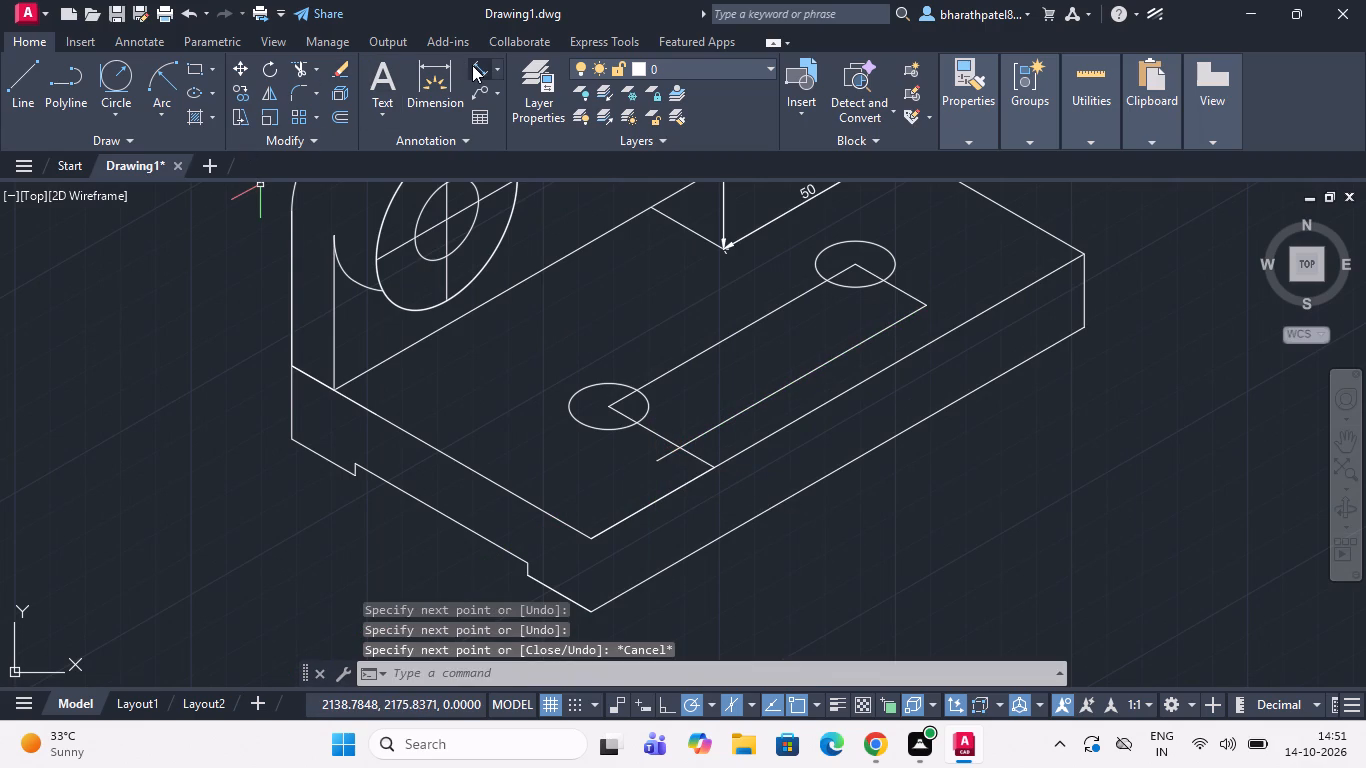
pyautogui.click(685, 453)
pyautogui.scroll(3, 920, 303)
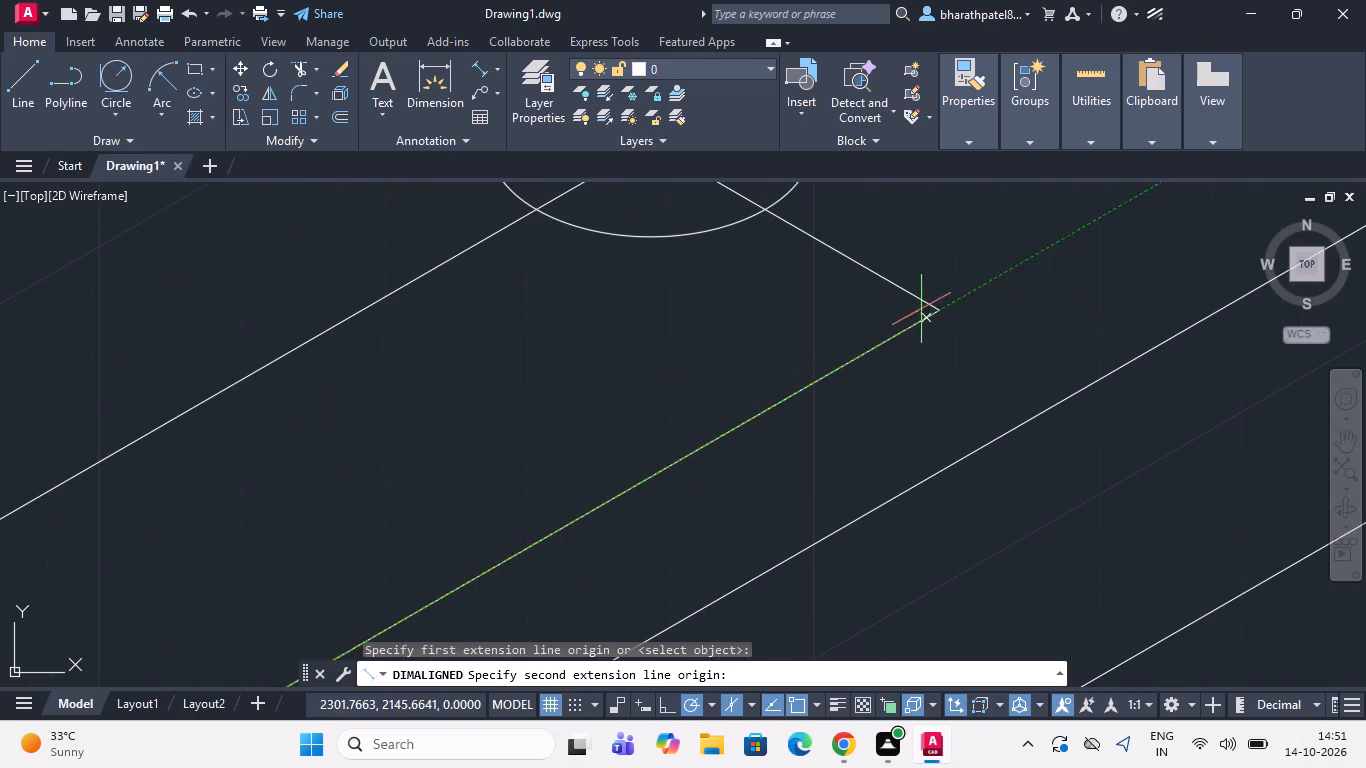
pyautogui.click(940, 310)
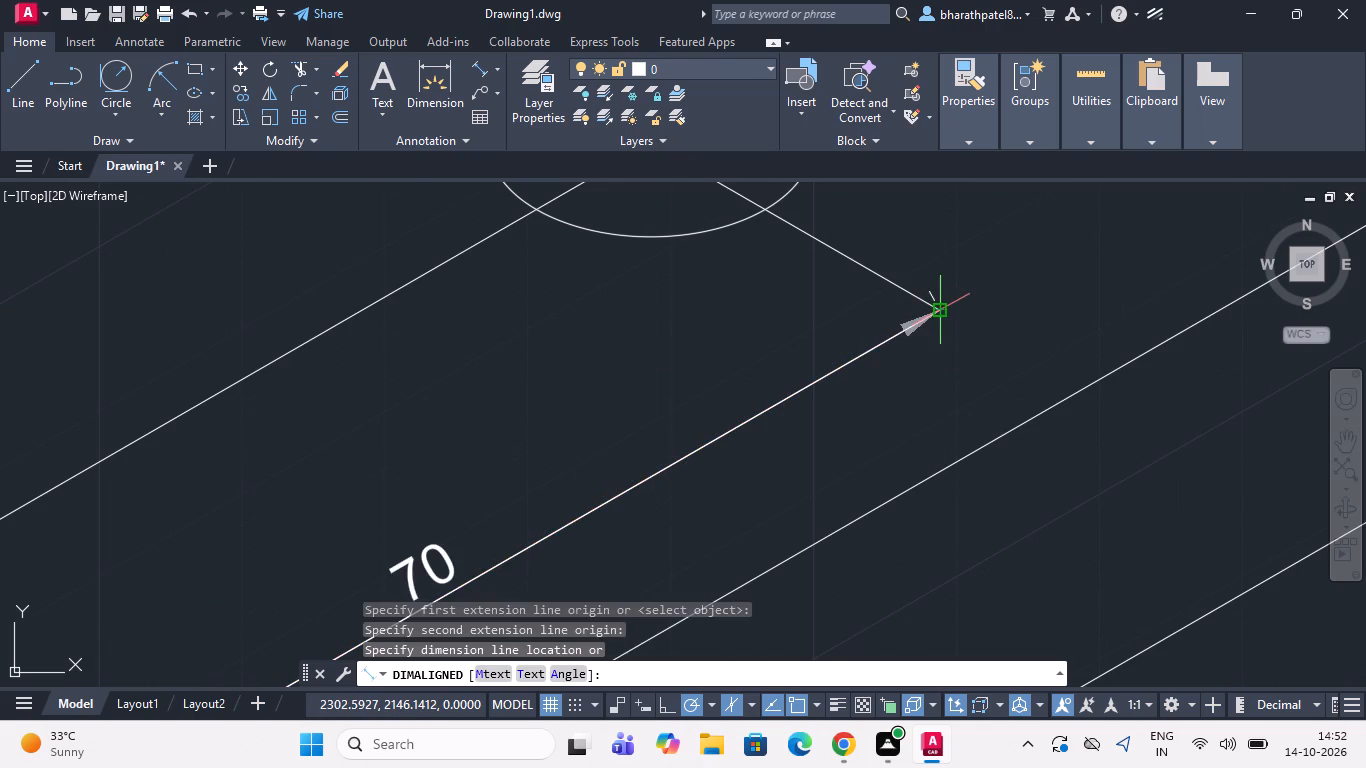
pyautogui.scroll(-1, 941, 310)
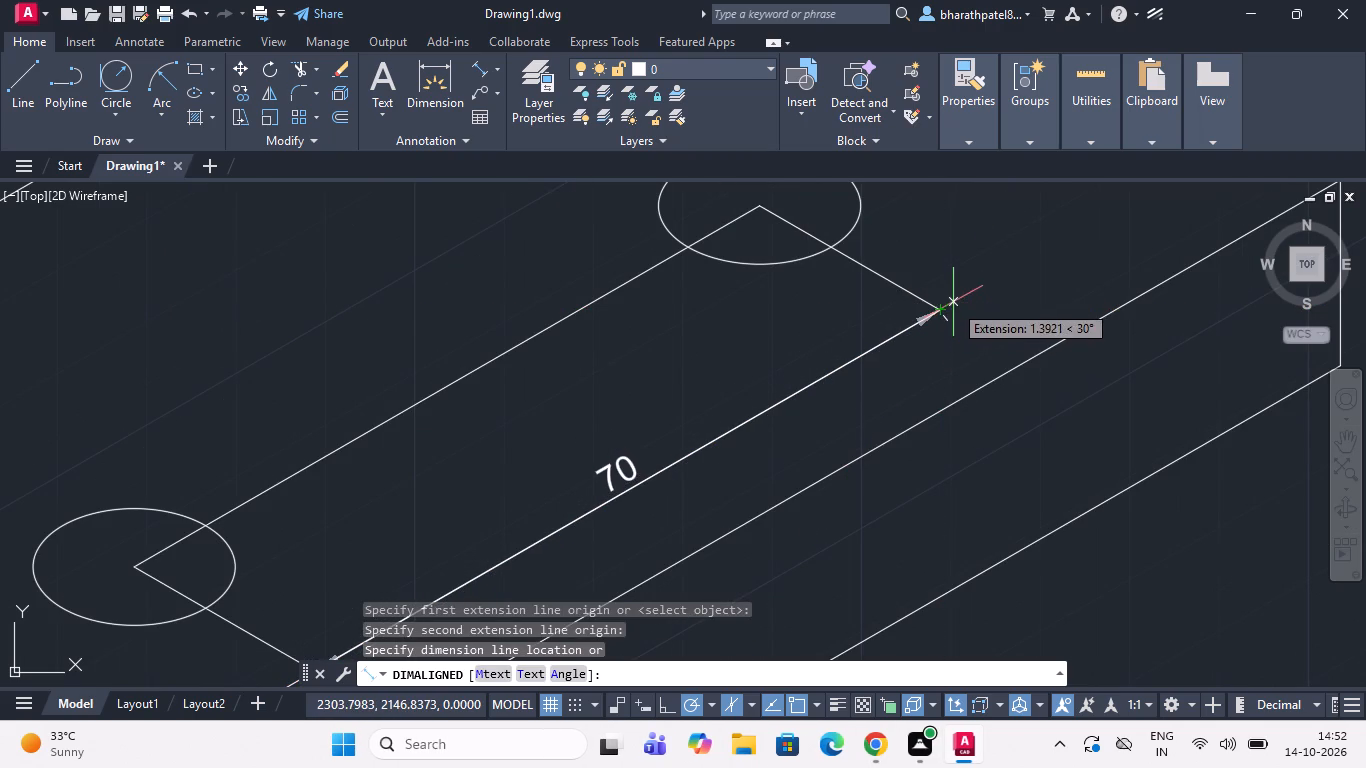
pyautogui.click(953, 302)
pyautogui.press('Escape')
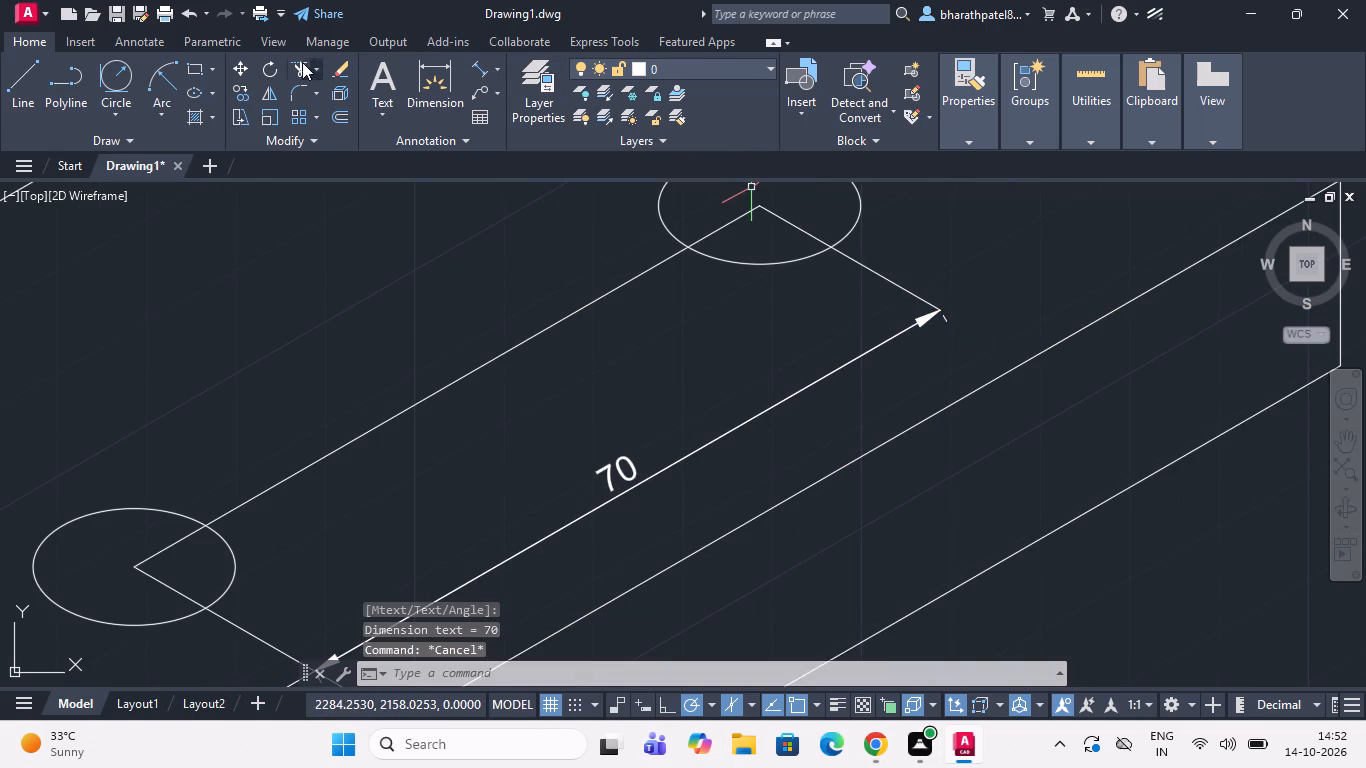
# Trim the overshooting line ends at the near end of the hole-spacing dimension and the line joining the two slab holes.
pyautogui.click(296, 63)
pyautogui.scroll(-3, 543, 251)
pyautogui.scroll(3, 481, 367)
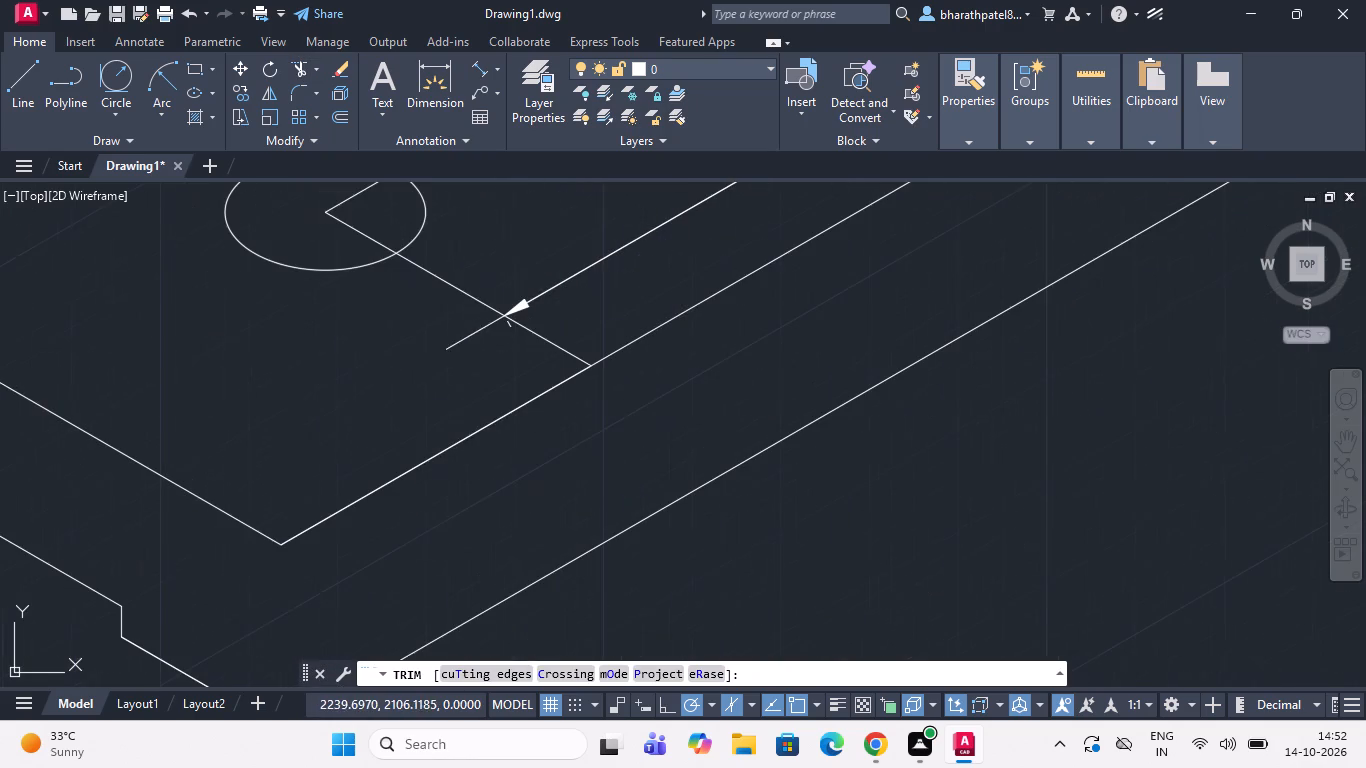
pyautogui.moveTo(469, 320); pyautogui.dragTo(578, 329)
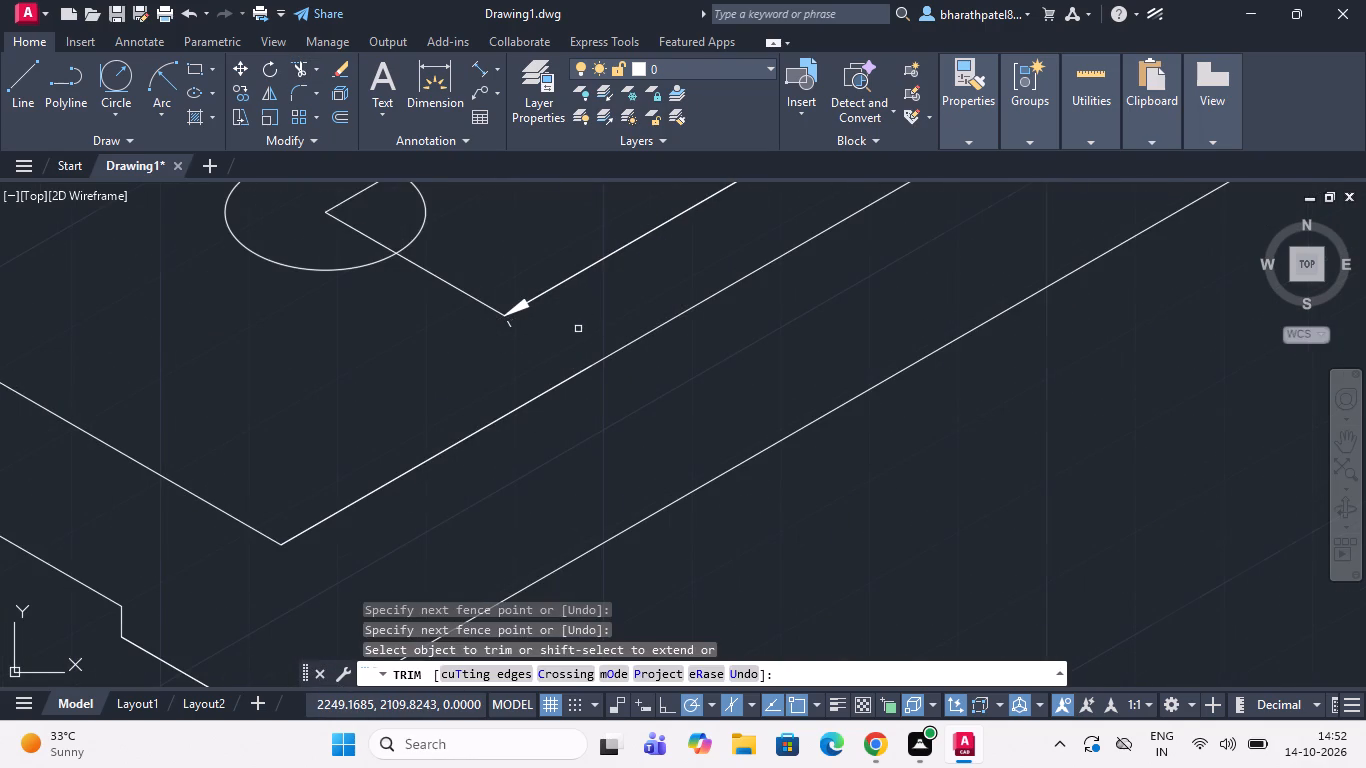
pyautogui.scroll(-2, 578, 329)
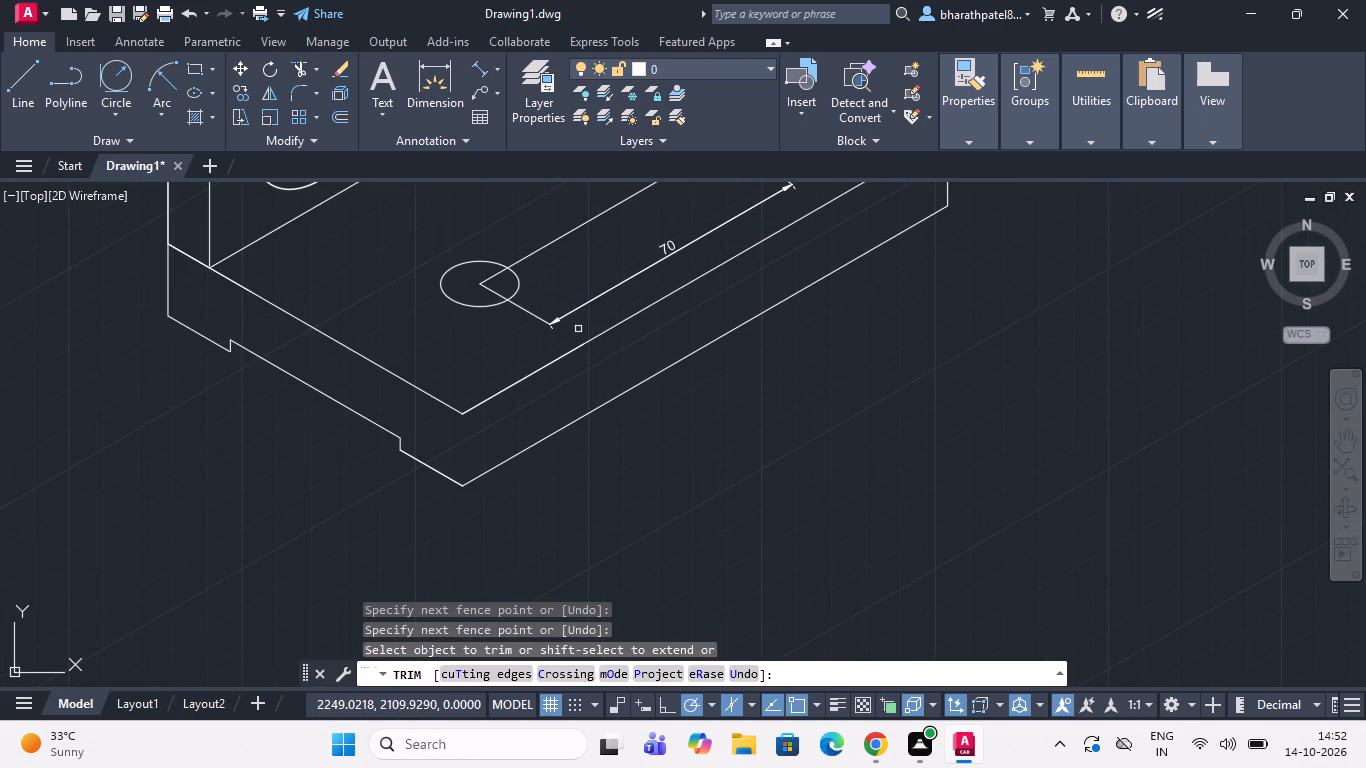
pyautogui.click(552, 243)
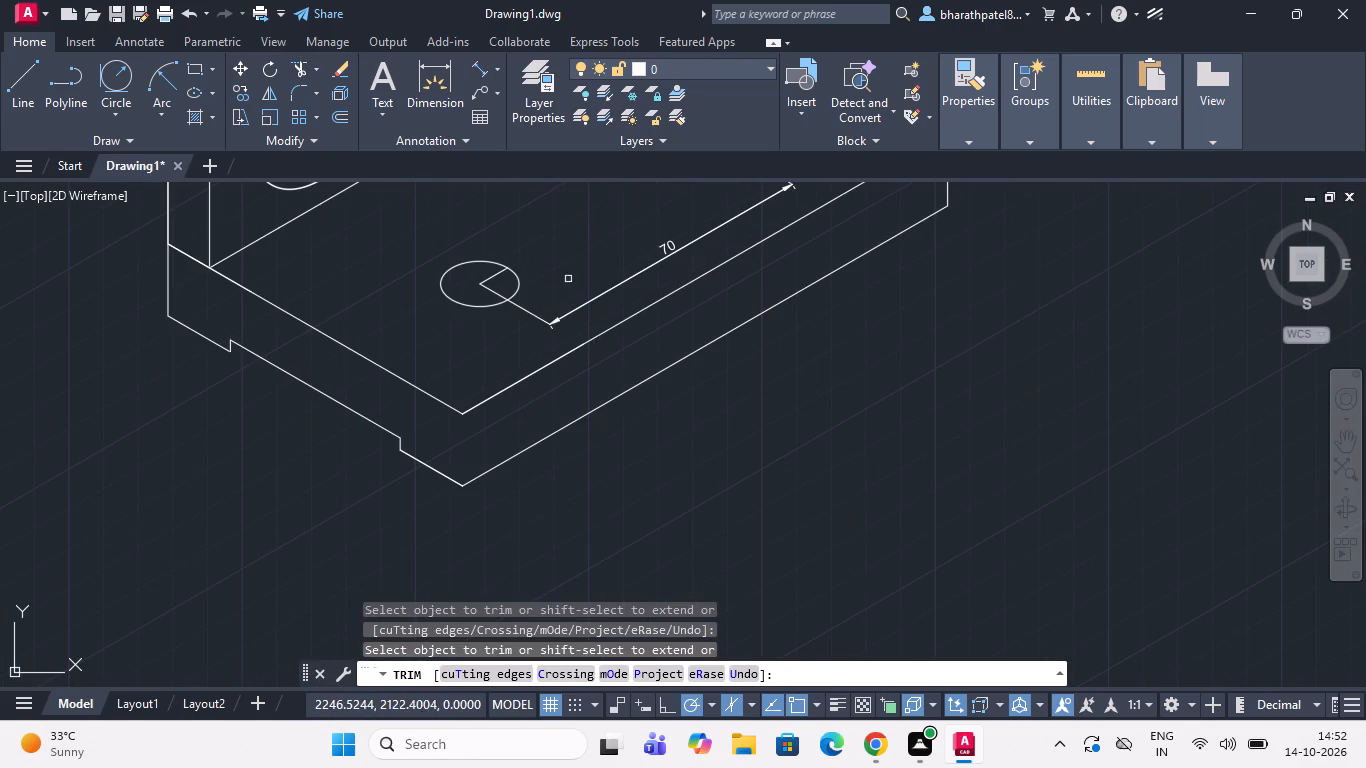
# Draw two centre lines from the near slab hole's centre, at 210° and 150°, each ending slightly beyond the hole's outline.
pyautogui.click(18, 78)
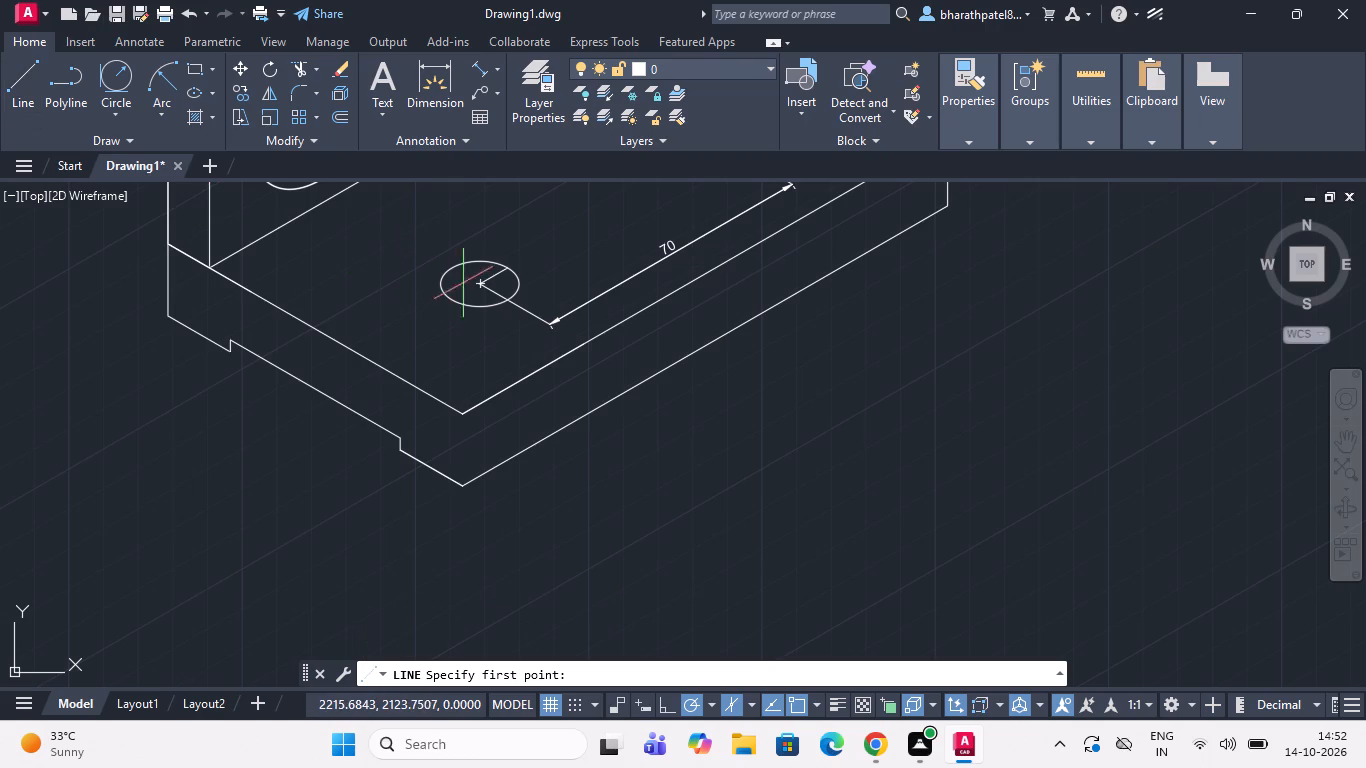
pyautogui.click(485, 286)
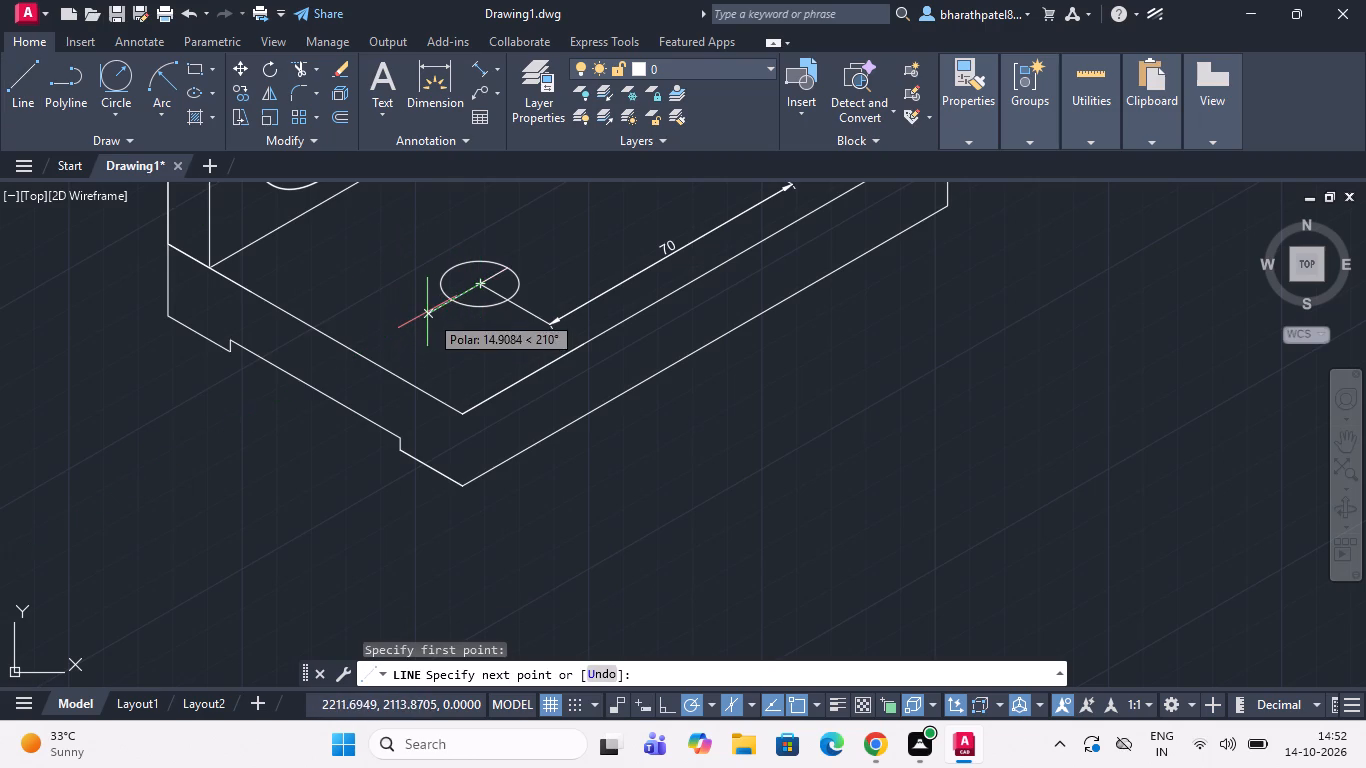
pyautogui.scroll(2, 437, 305)
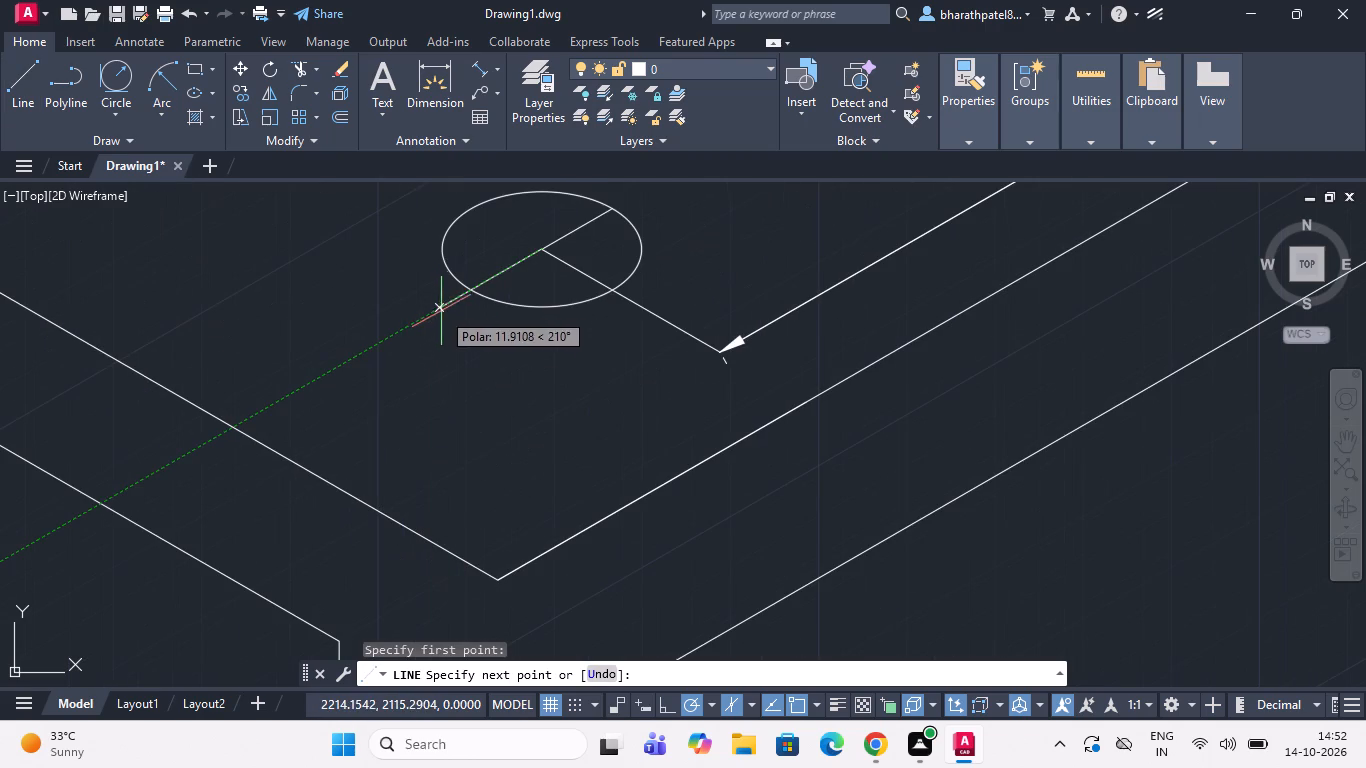
pyautogui.click(446, 304)
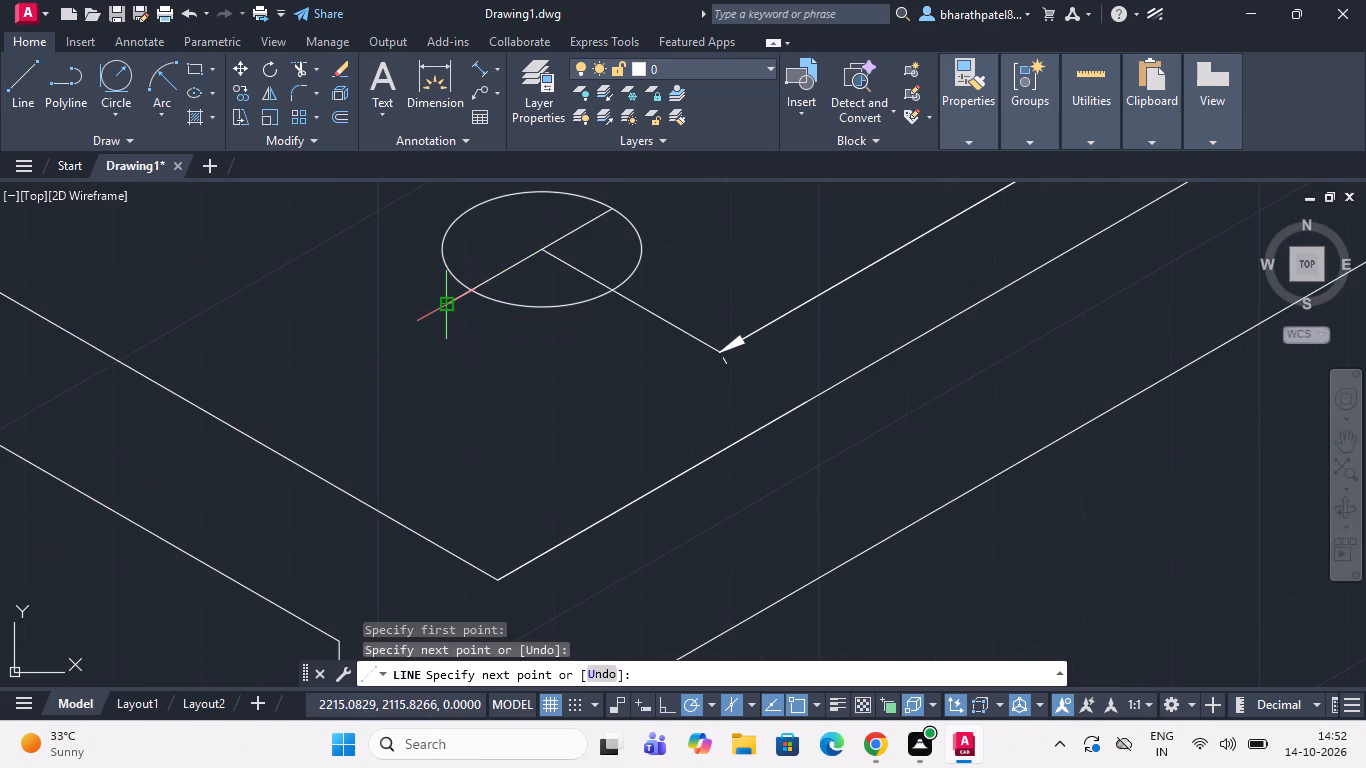
pyautogui.press('Escape')
pyautogui.press('Escape')
pyautogui.click(29, 81)
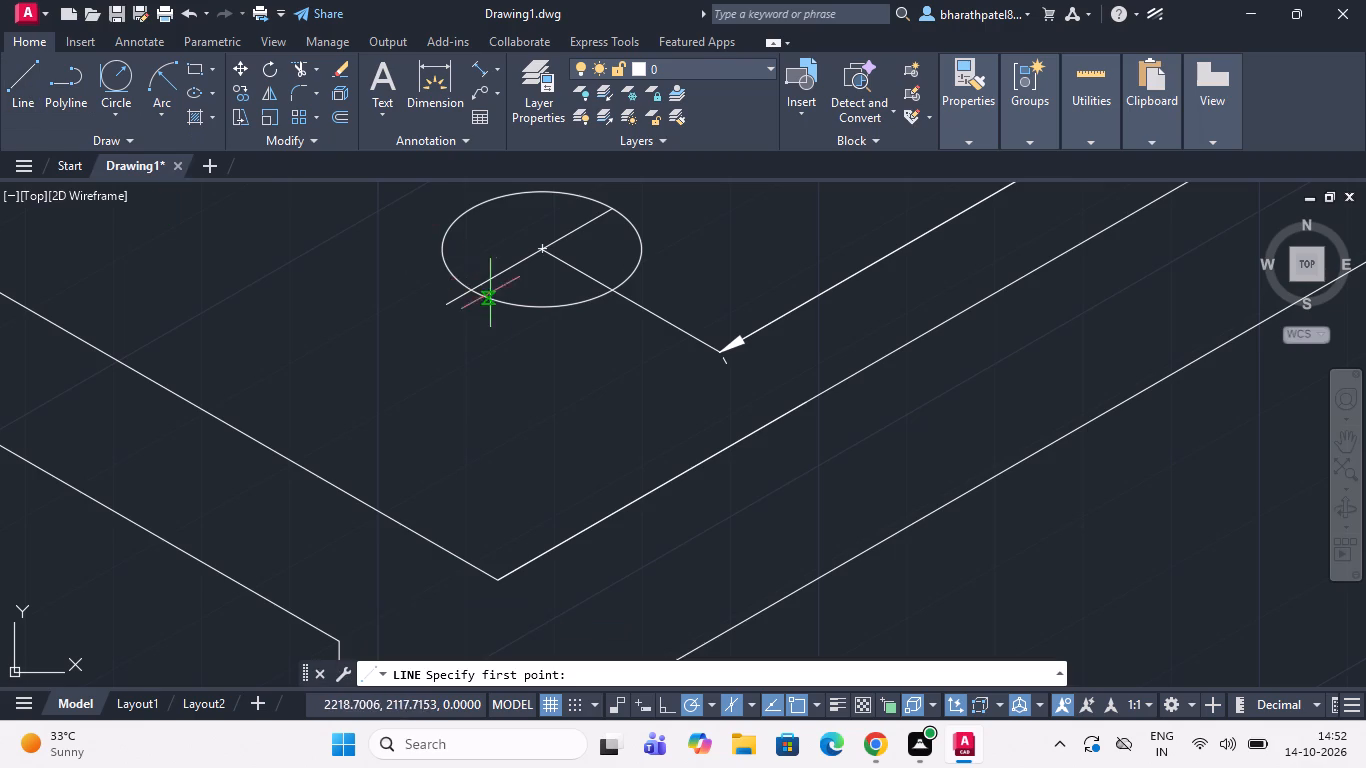
pyautogui.scroll(-2, 526, 380)
pyautogui.scroll(3, 529, 328)
pyautogui.moveTo(539, 336); pyautogui.dragTo(520, 320)
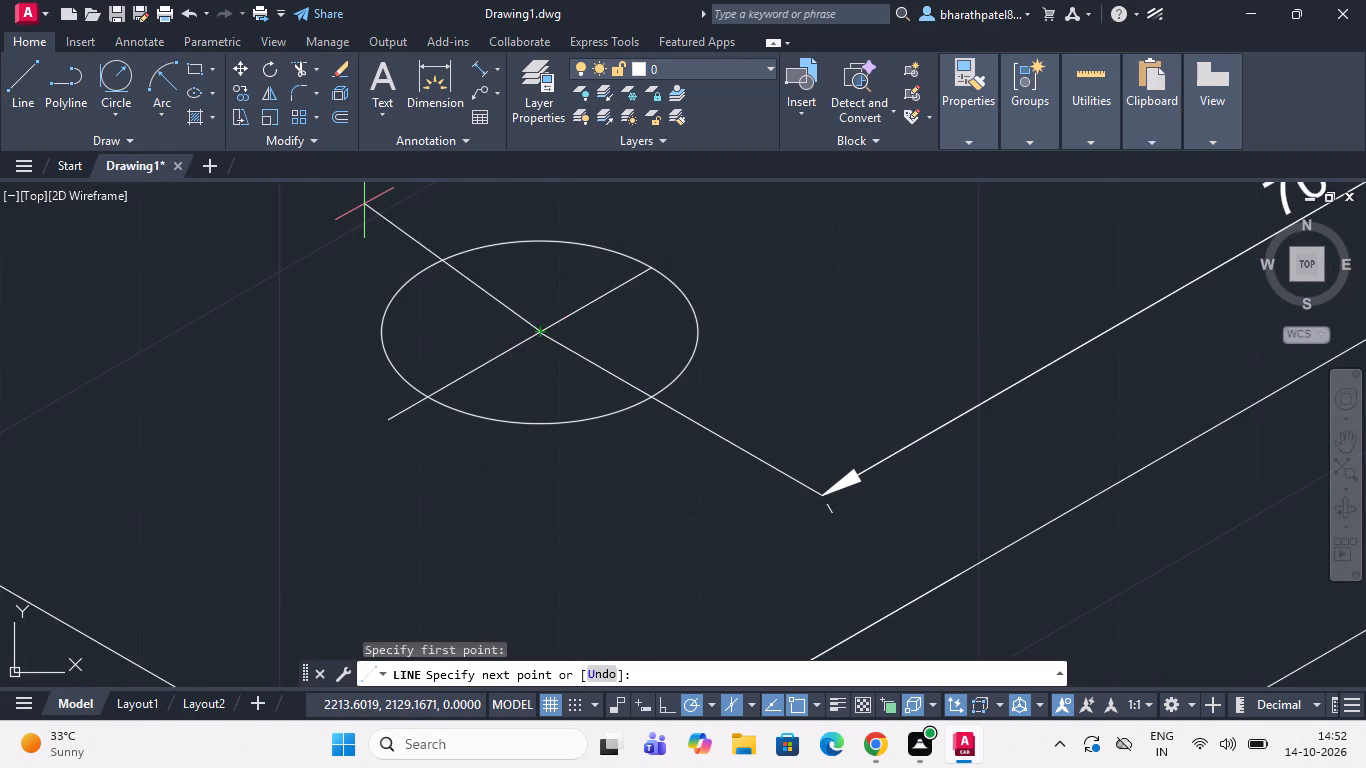
pyautogui.click(371, 232)
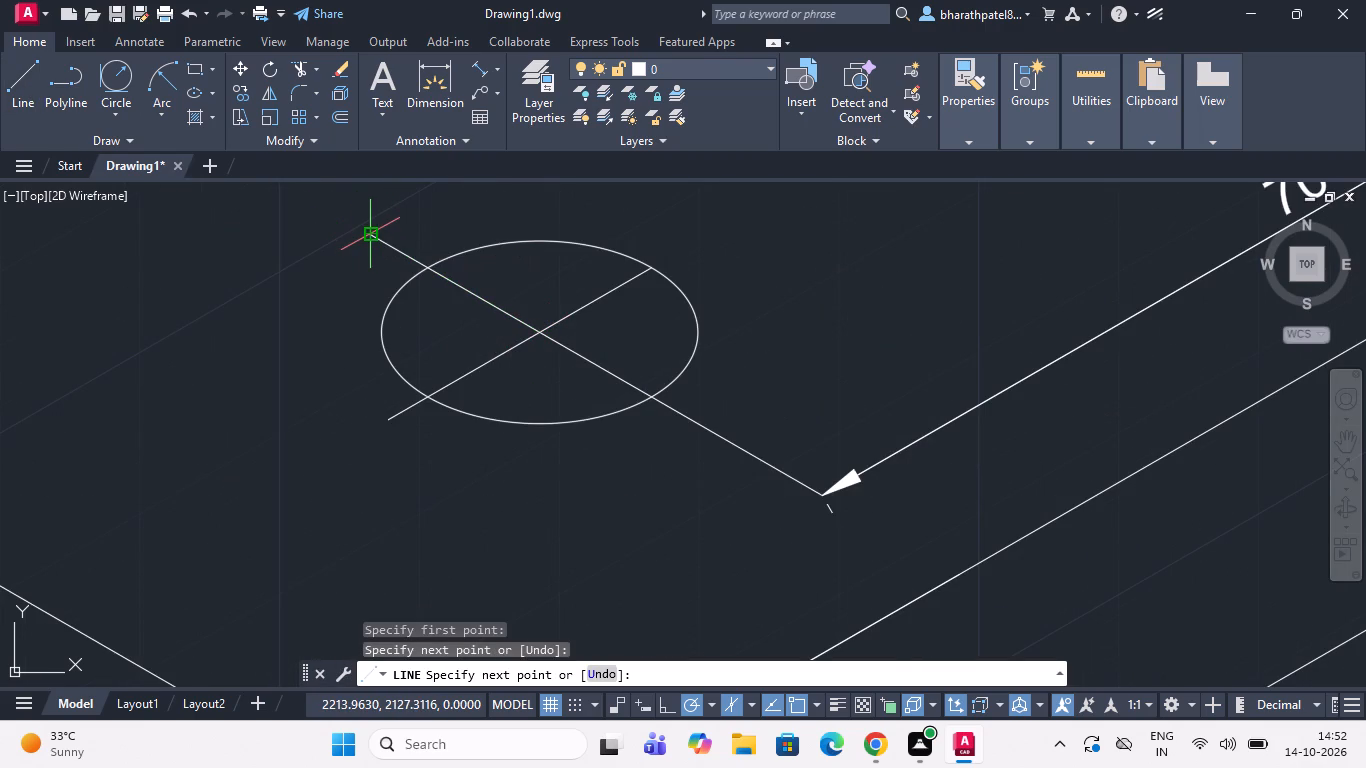
pyautogui.press('Escape')
# Extend the near slab hole's 30° centre line slightly beyond its outline with a short line.
pyautogui.click(32, 80)
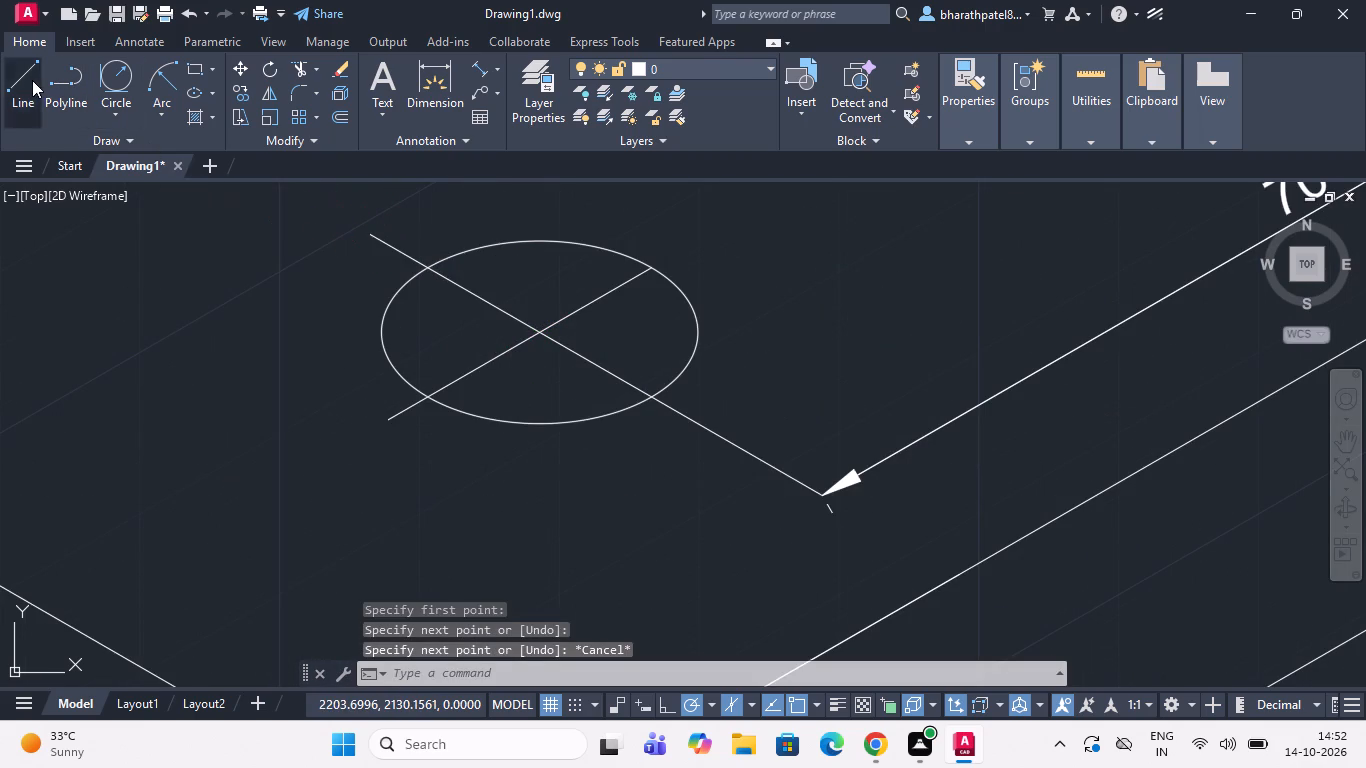
pyautogui.scroll(-2, 458, 325)
pyautogui.scroll(3, 530, 296)
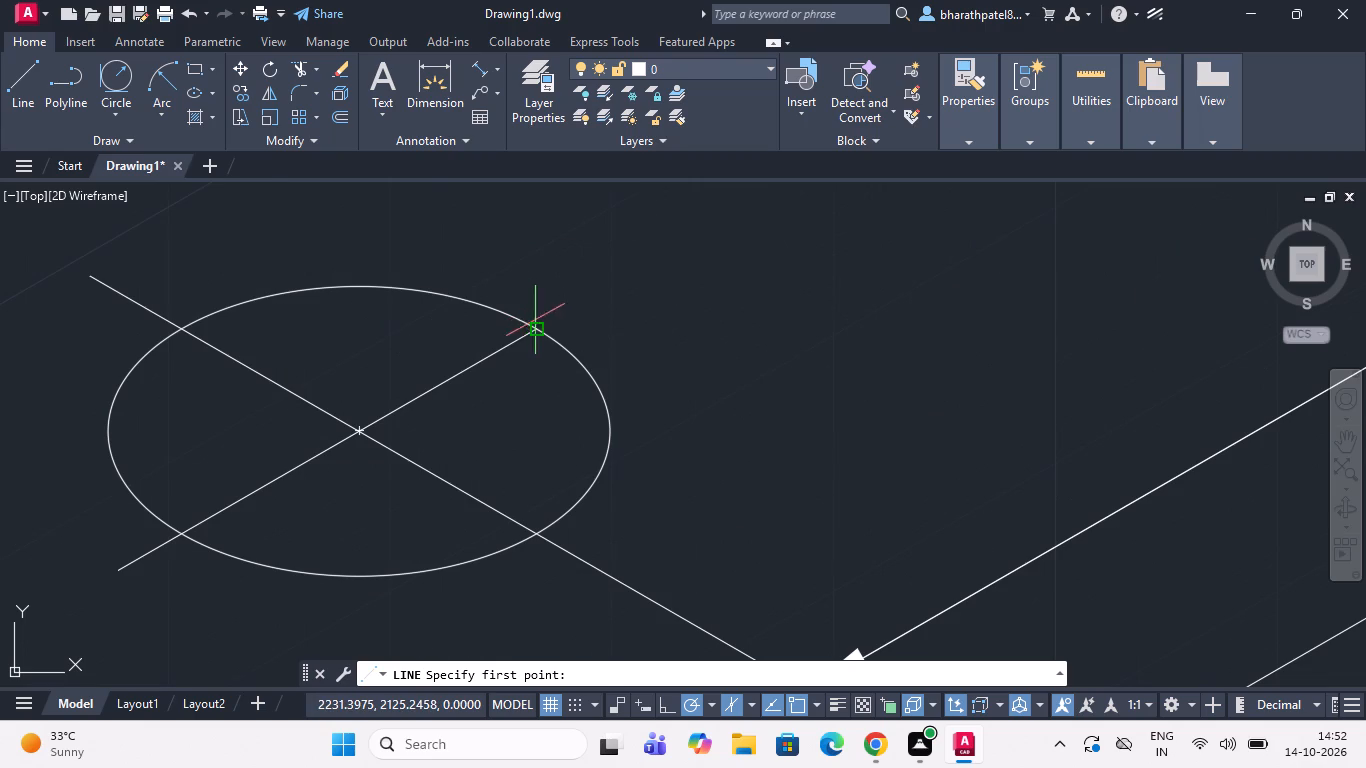
pyautogui.click(539, 332)
pyautogui.click(572, 299)
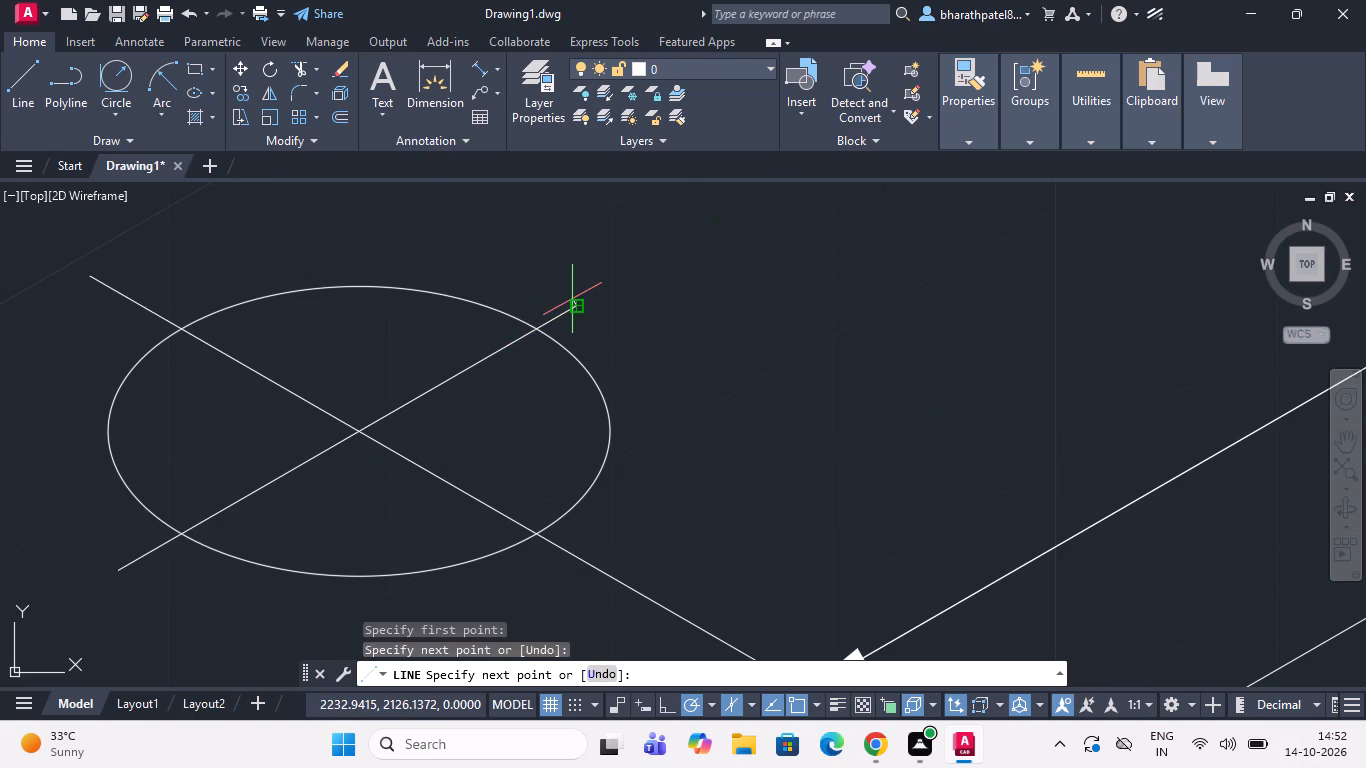
pyautogui.press('Escape')
# Draw two centre lines from the far slab hole's centre, at 210° and 30°, each ending slightly beyond the hole's outline.
pyautogui.scroll(-6, 551, 325)
pyautogui.scroll(3, 654, 272)
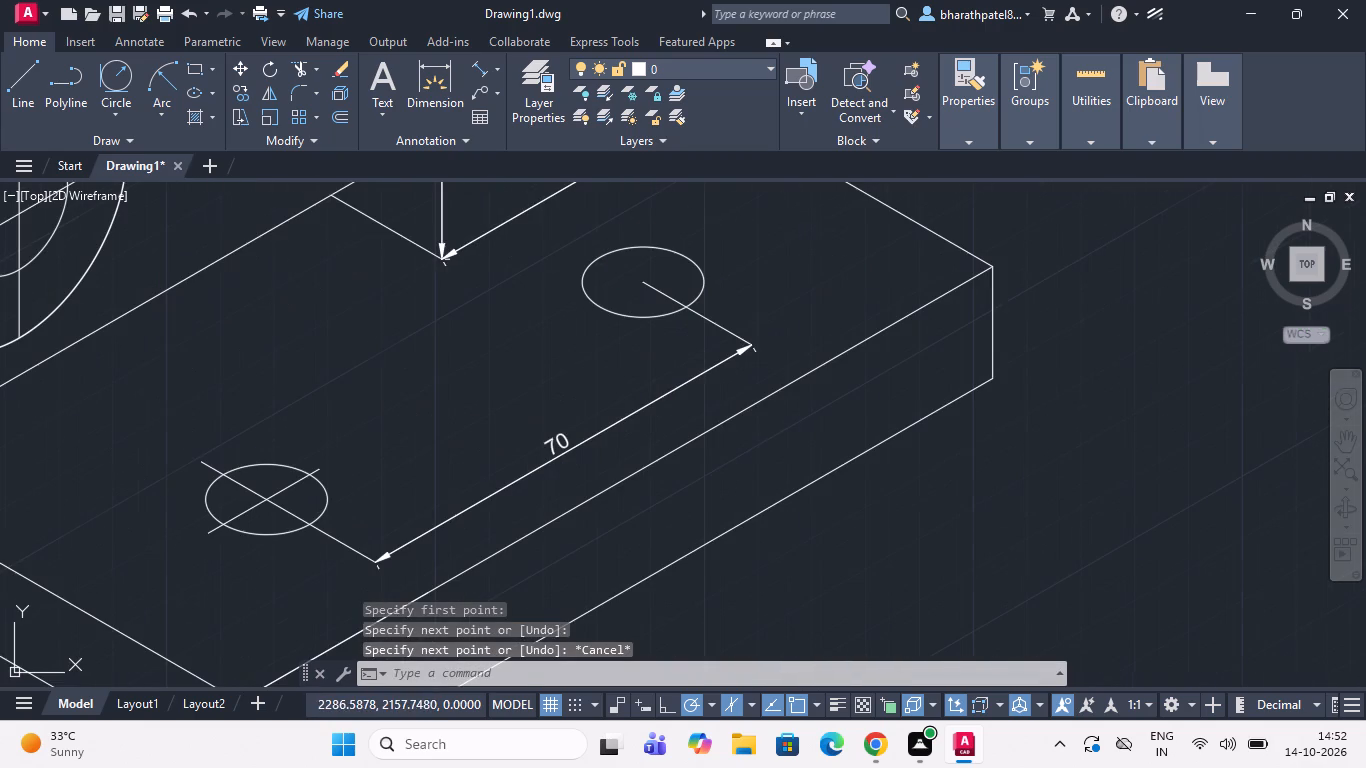
pyautogui.click(37, 91)
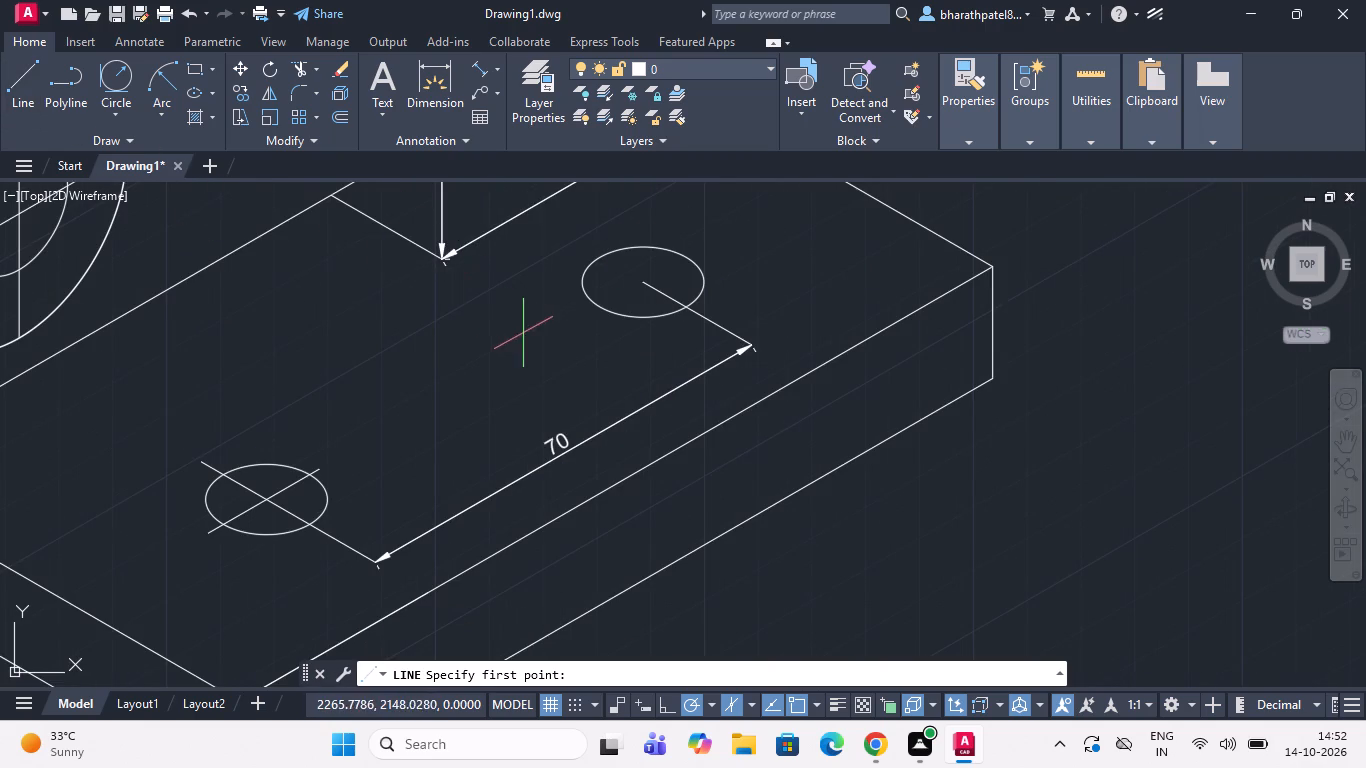
pyautogui.scroll(-1, 524, 335)
pyautogui.scroll(3, 599, 263)
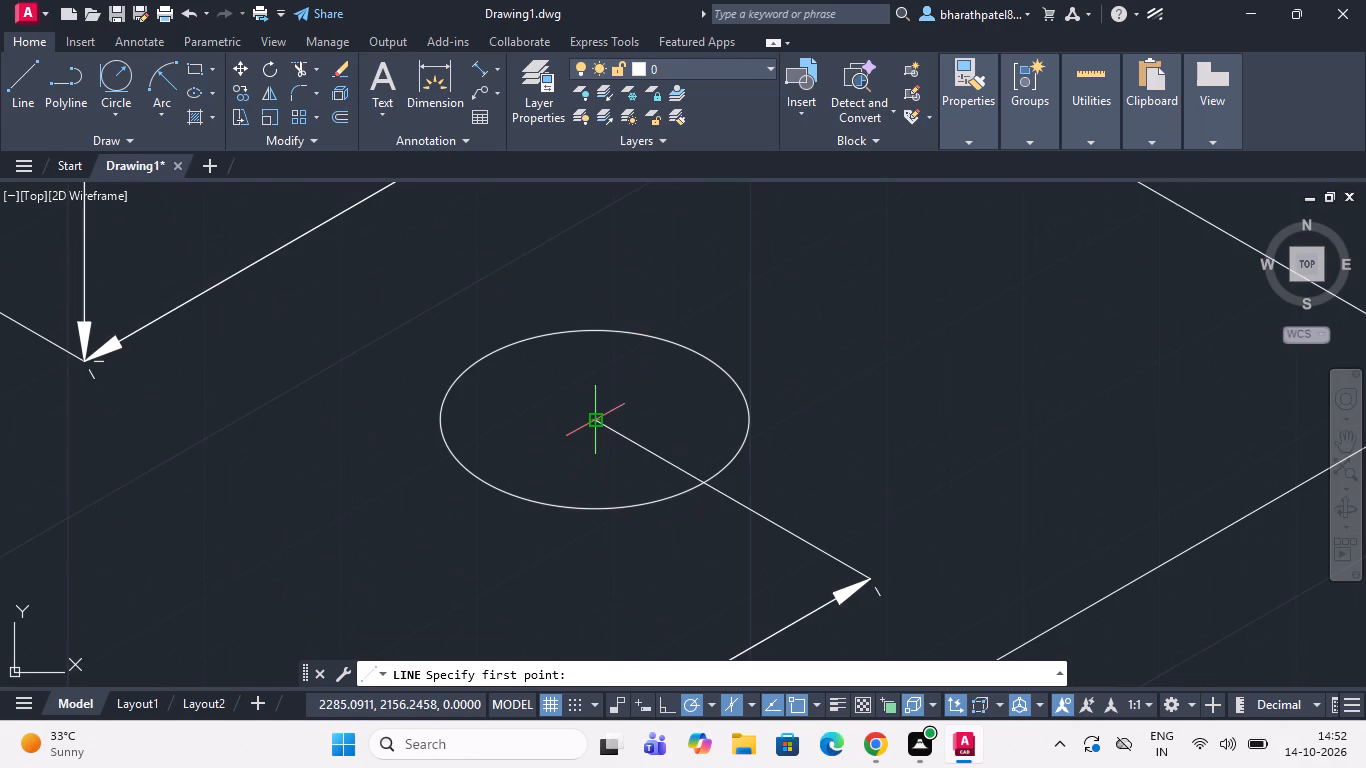
pyautogui.click(598, 425)
pyautogui.scroll(-3, 598, 425)
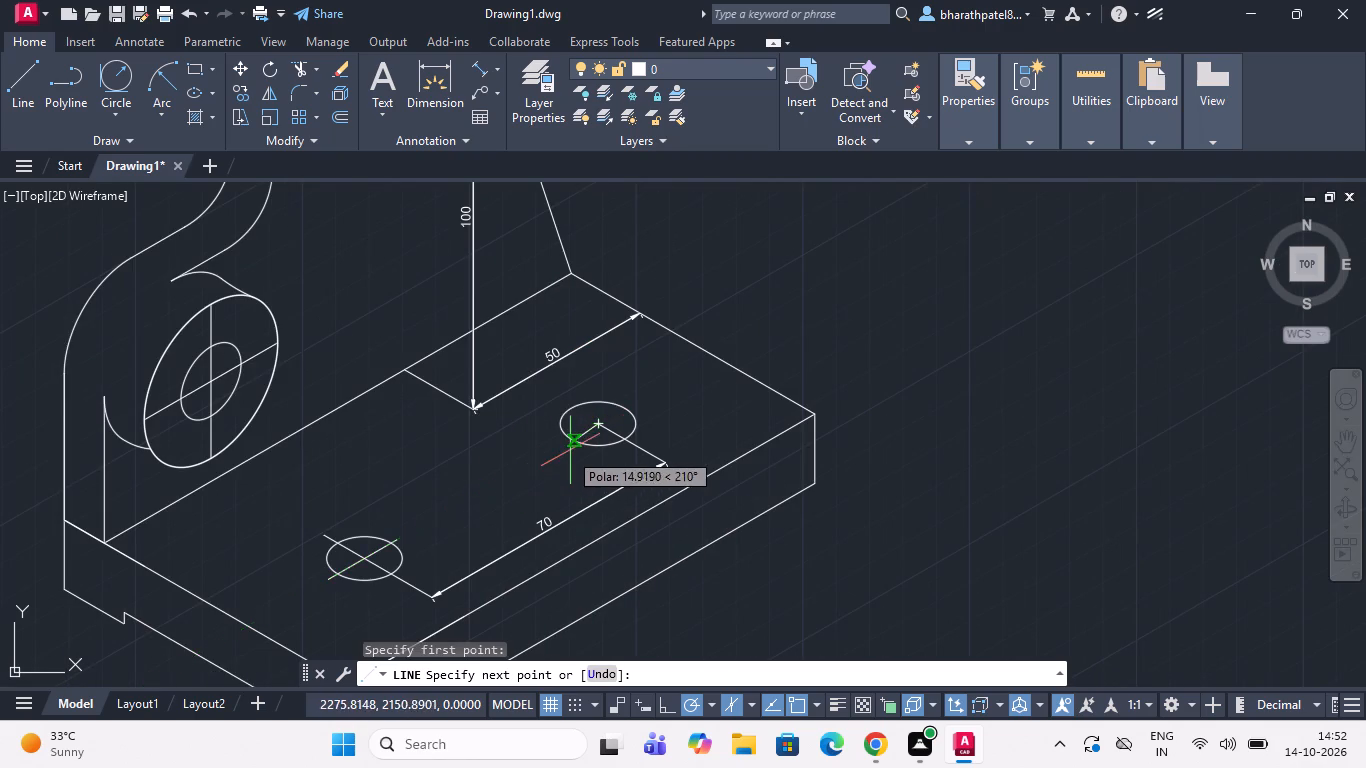
pyautogui.scroll(3, 570, 450)
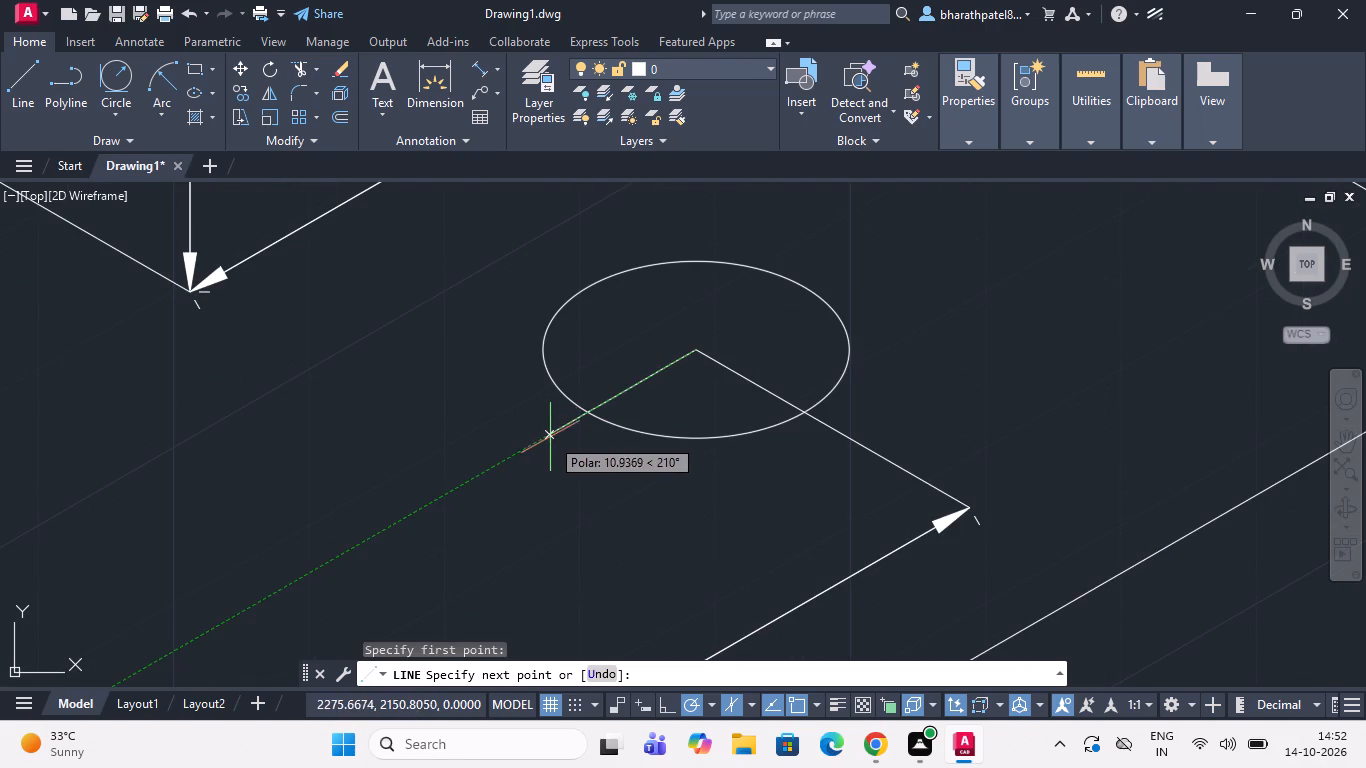
pyautogui.click(552, 435)
pyautogui.press('Escape')
pyautogui.press('space')
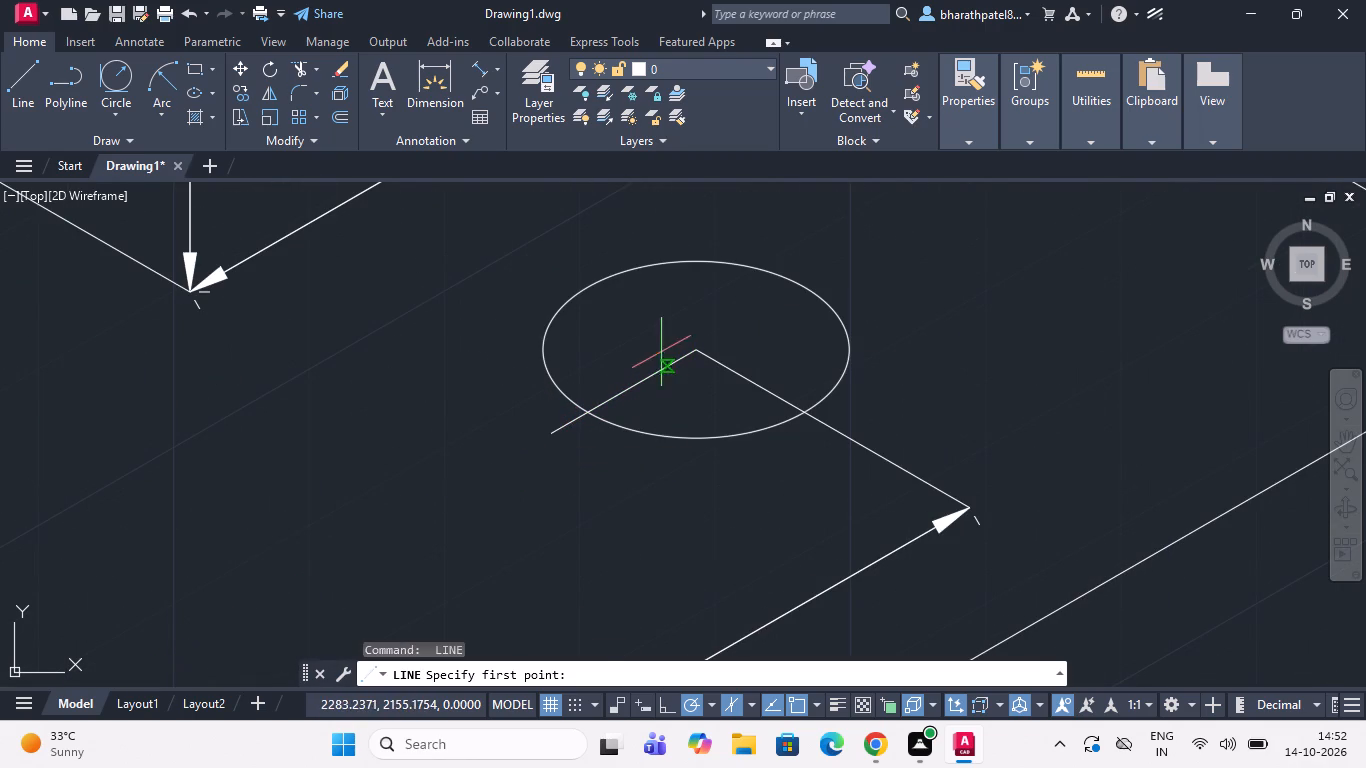
pyautogui.click(697, 345)
pyautogui.click(836, 265)
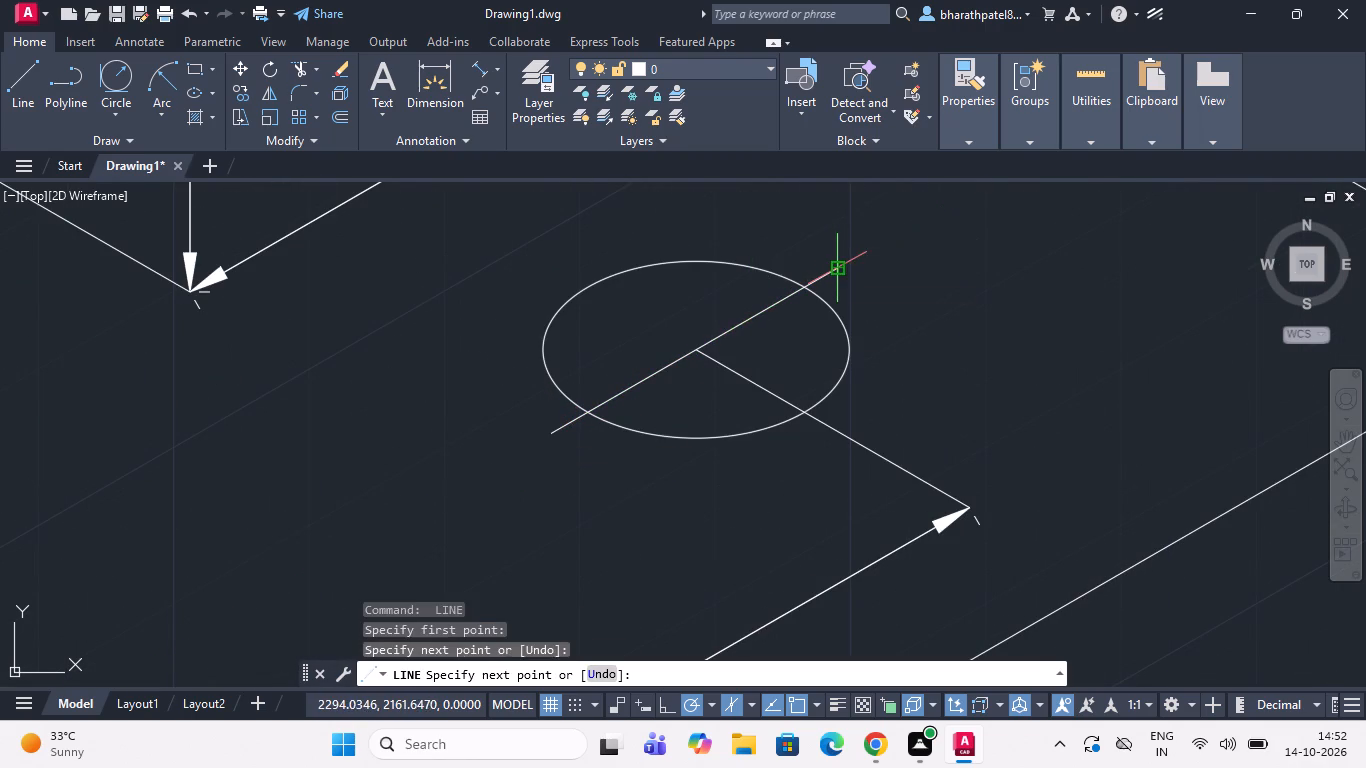
pyautogui.press('space')
# Draw a 150° centre line from the far slab hole's centre, ending slightly beyond the hole's outline.
pyautogui.press('space')
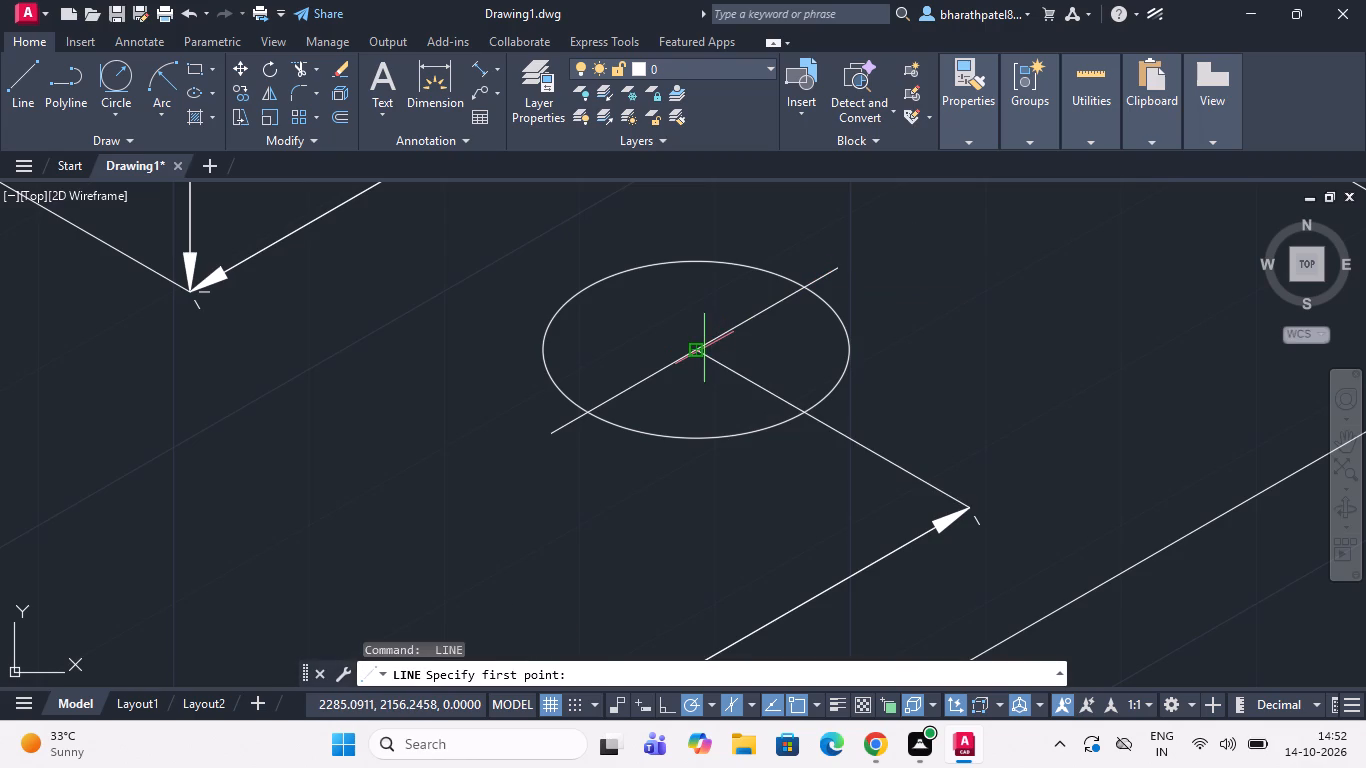
pyautogui.click(691, 345)
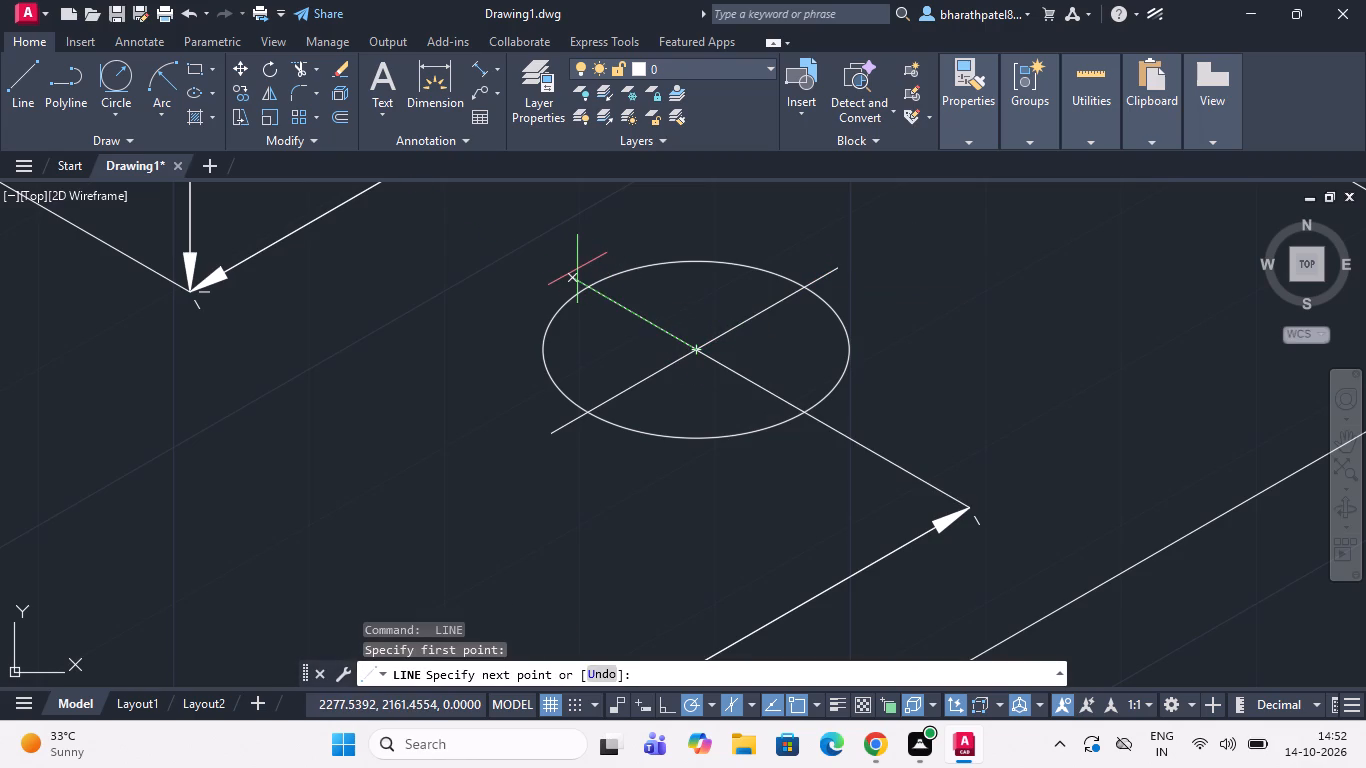
pyautogui.click(577, 269)
pyautogui.scroll(-3, 577, 269)
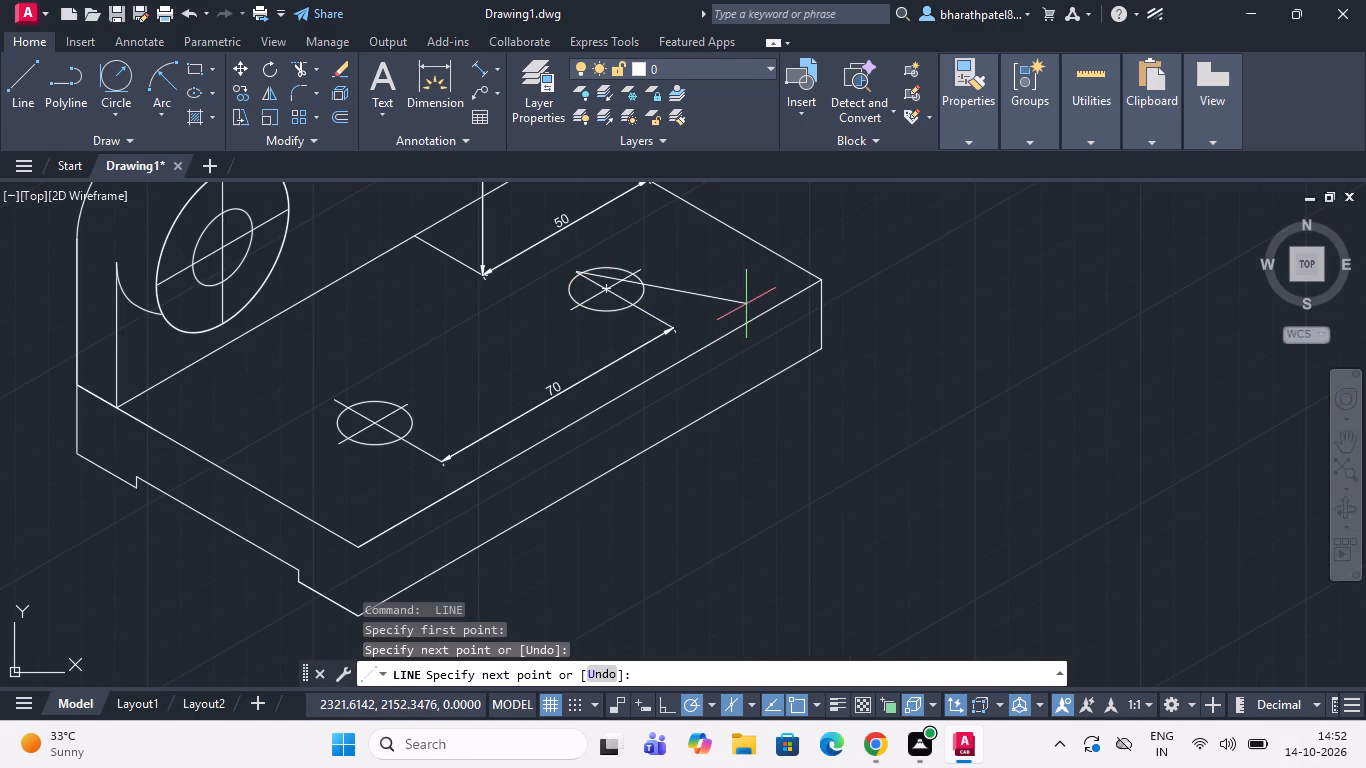
pyautogui.press('Escape')
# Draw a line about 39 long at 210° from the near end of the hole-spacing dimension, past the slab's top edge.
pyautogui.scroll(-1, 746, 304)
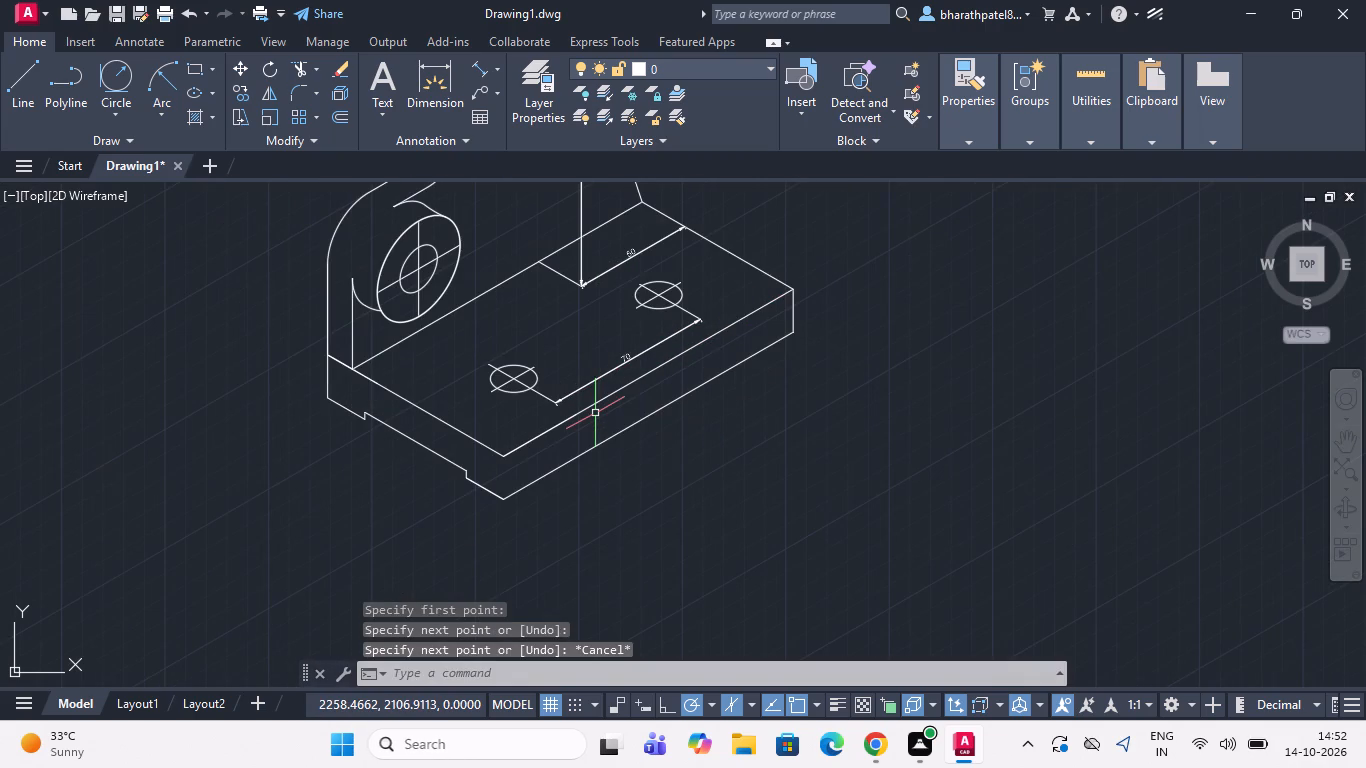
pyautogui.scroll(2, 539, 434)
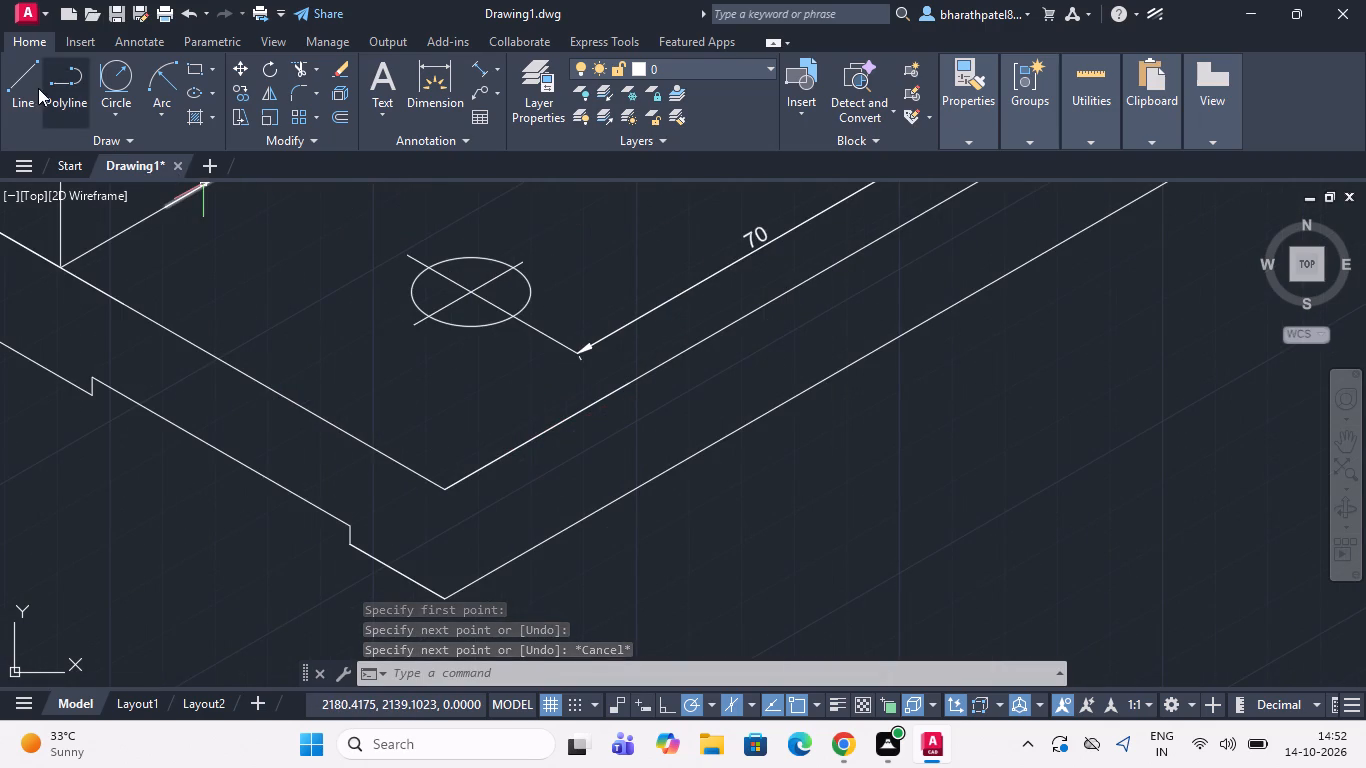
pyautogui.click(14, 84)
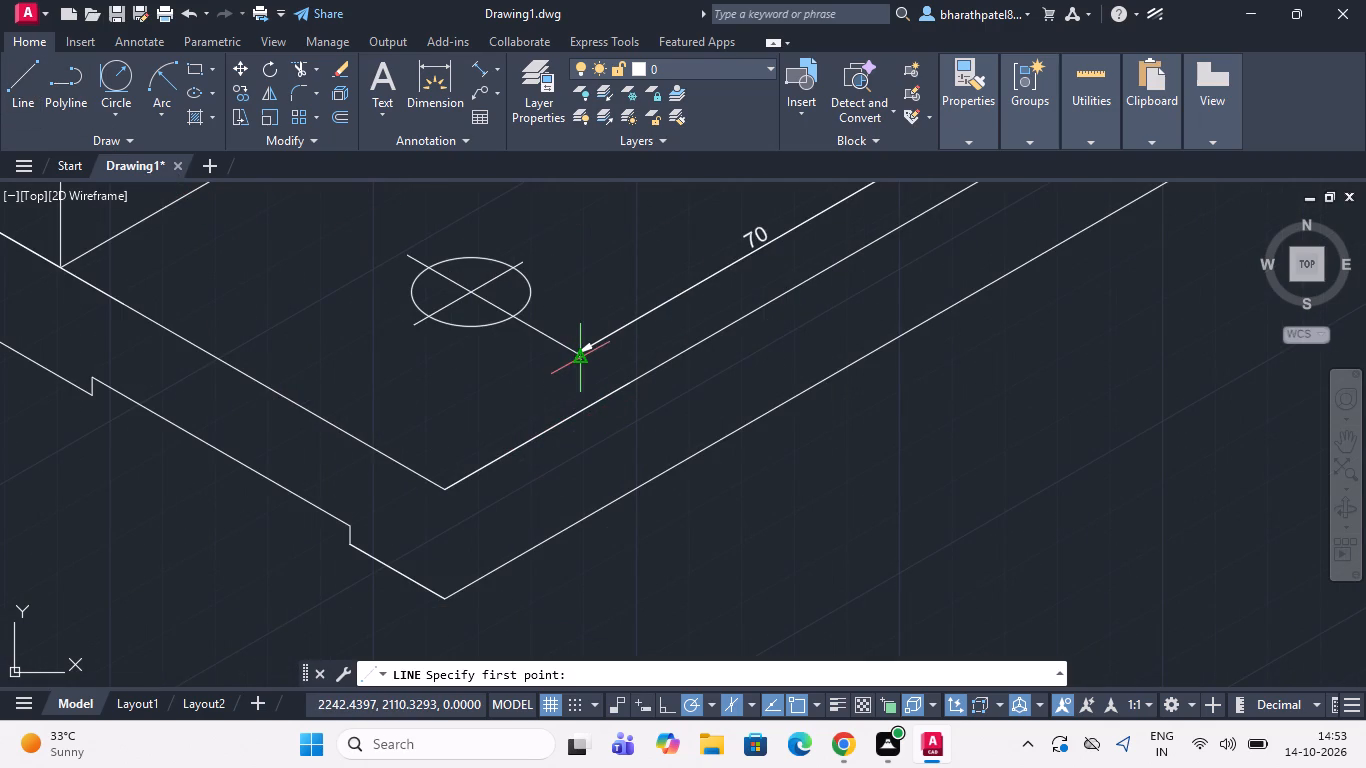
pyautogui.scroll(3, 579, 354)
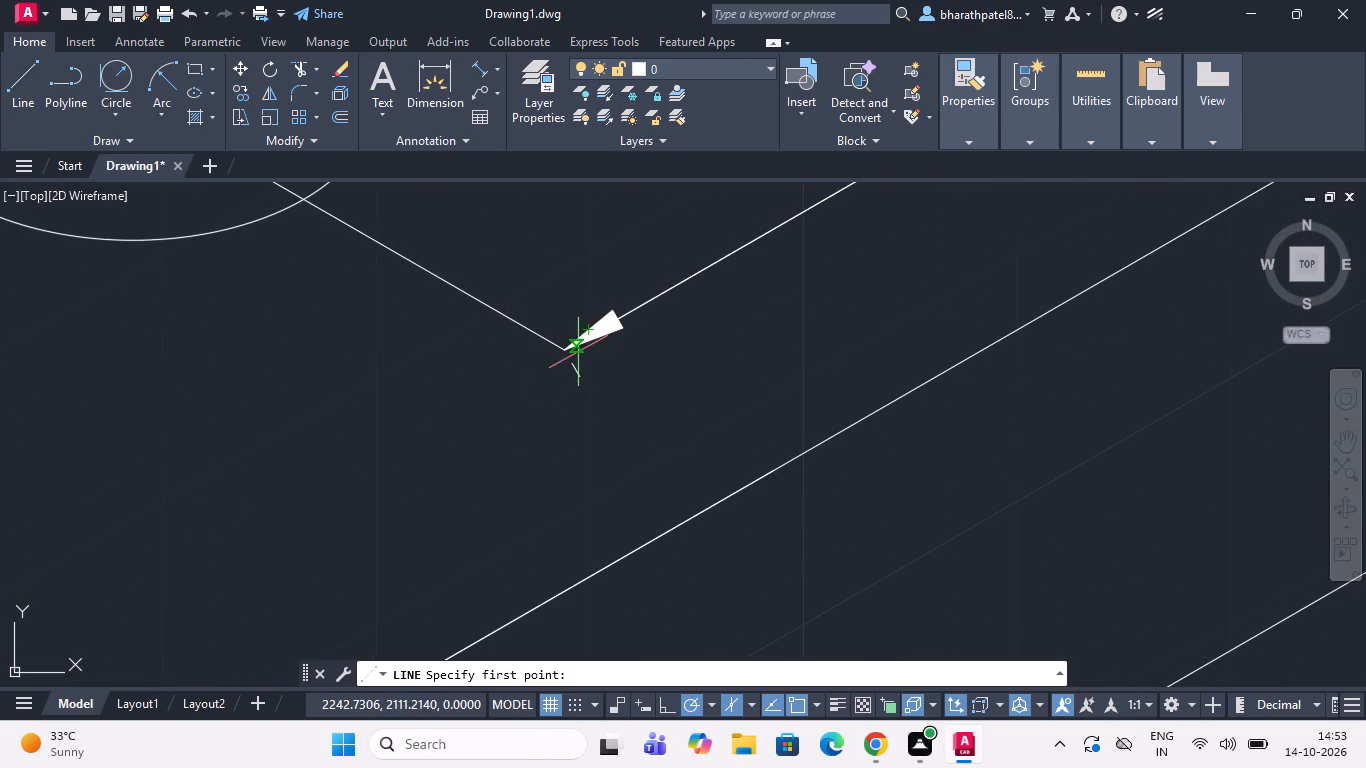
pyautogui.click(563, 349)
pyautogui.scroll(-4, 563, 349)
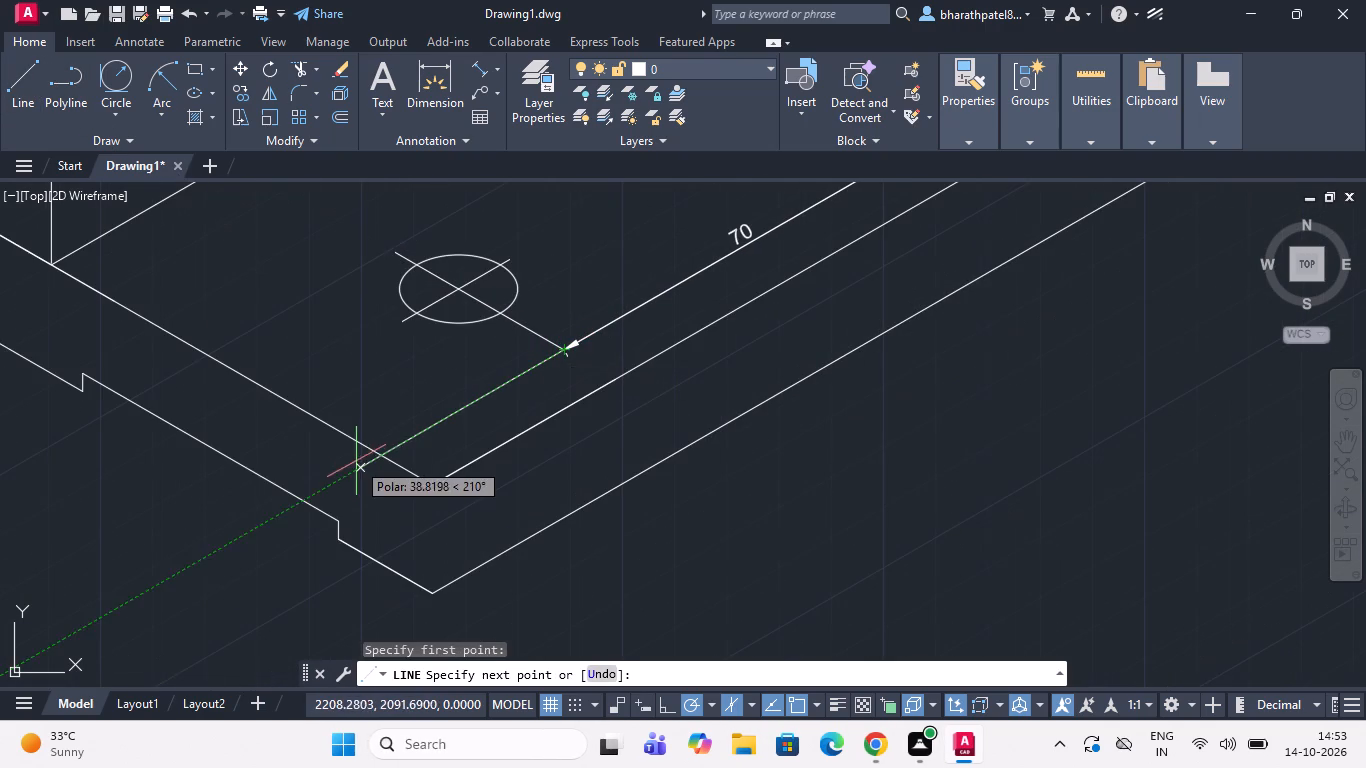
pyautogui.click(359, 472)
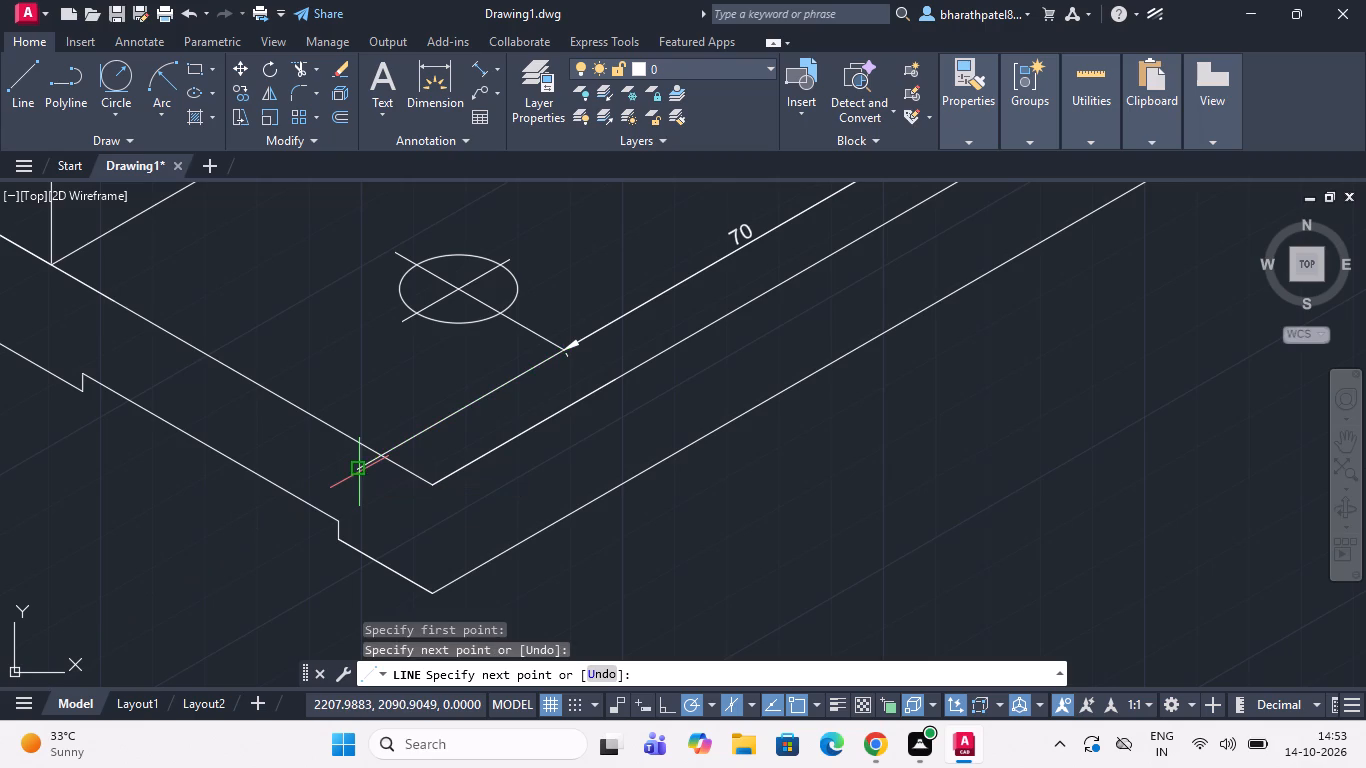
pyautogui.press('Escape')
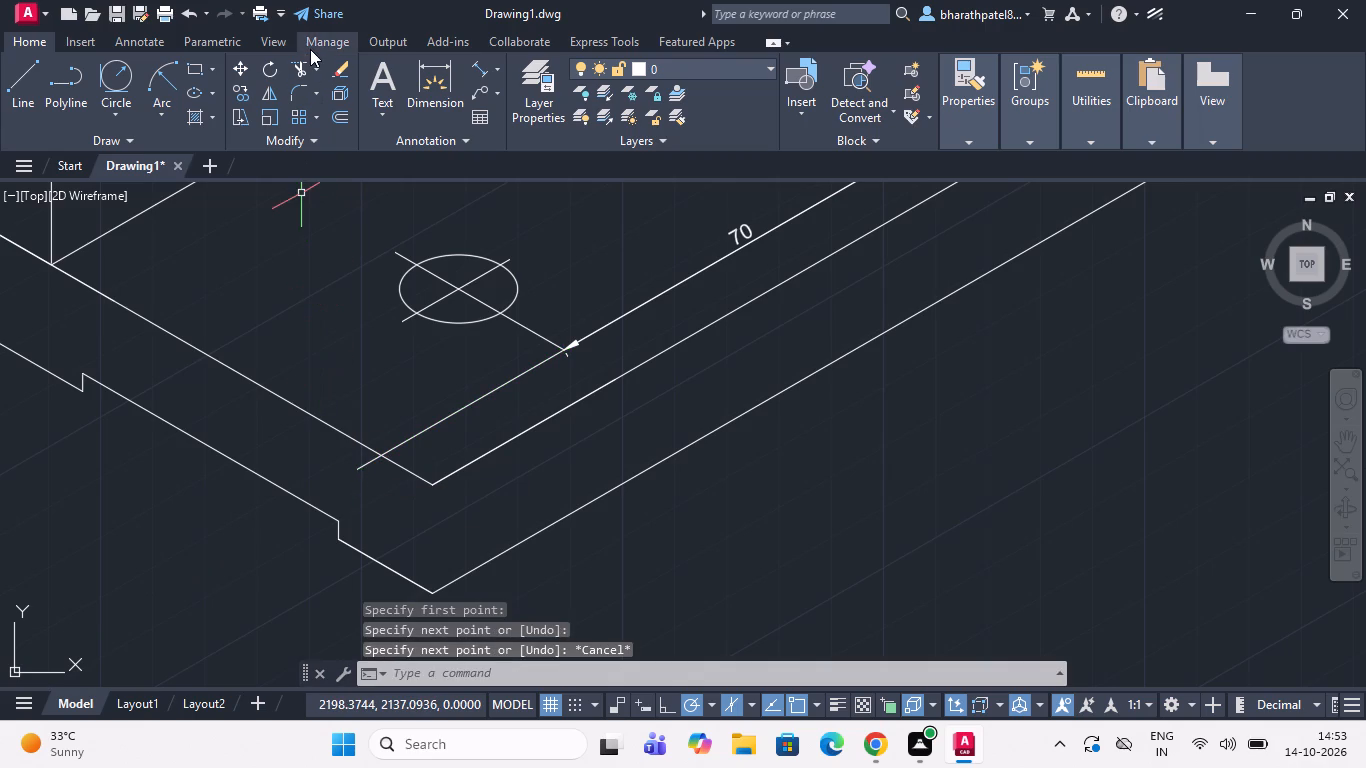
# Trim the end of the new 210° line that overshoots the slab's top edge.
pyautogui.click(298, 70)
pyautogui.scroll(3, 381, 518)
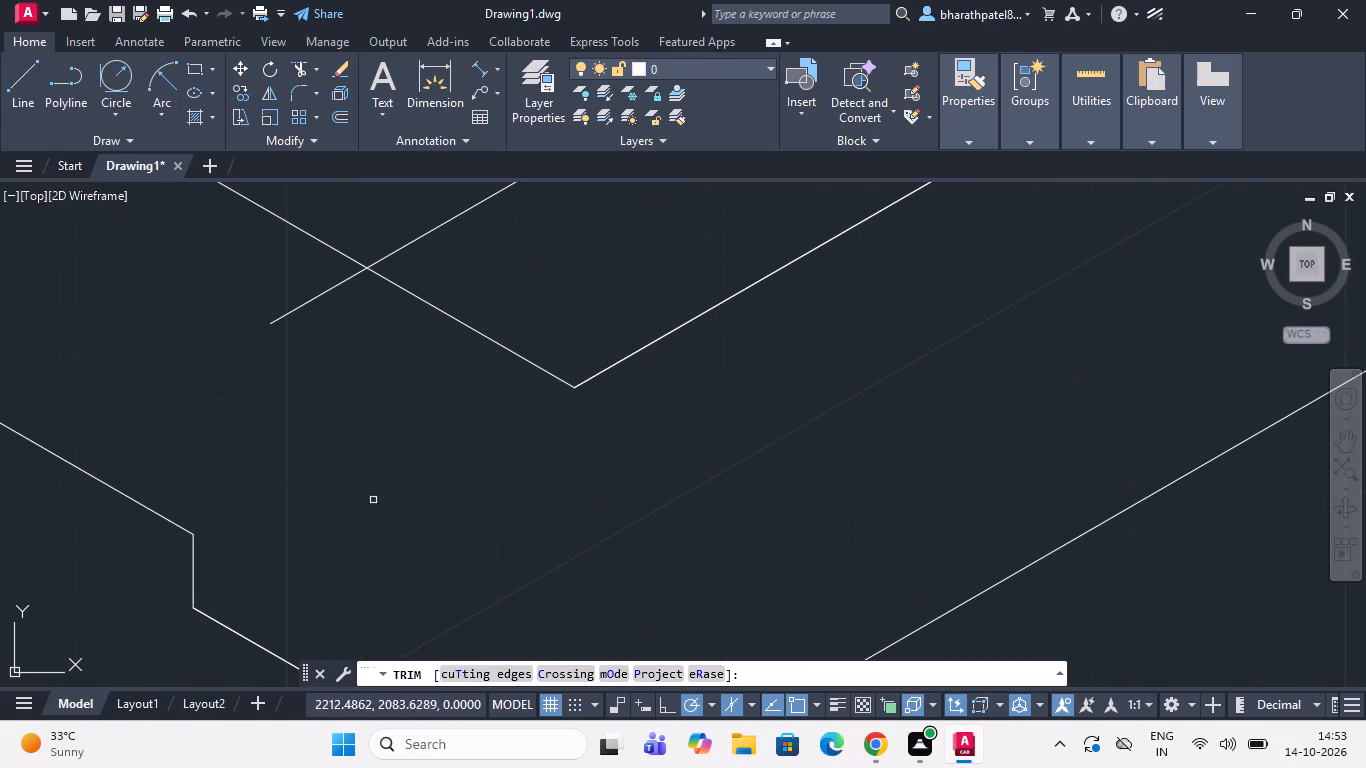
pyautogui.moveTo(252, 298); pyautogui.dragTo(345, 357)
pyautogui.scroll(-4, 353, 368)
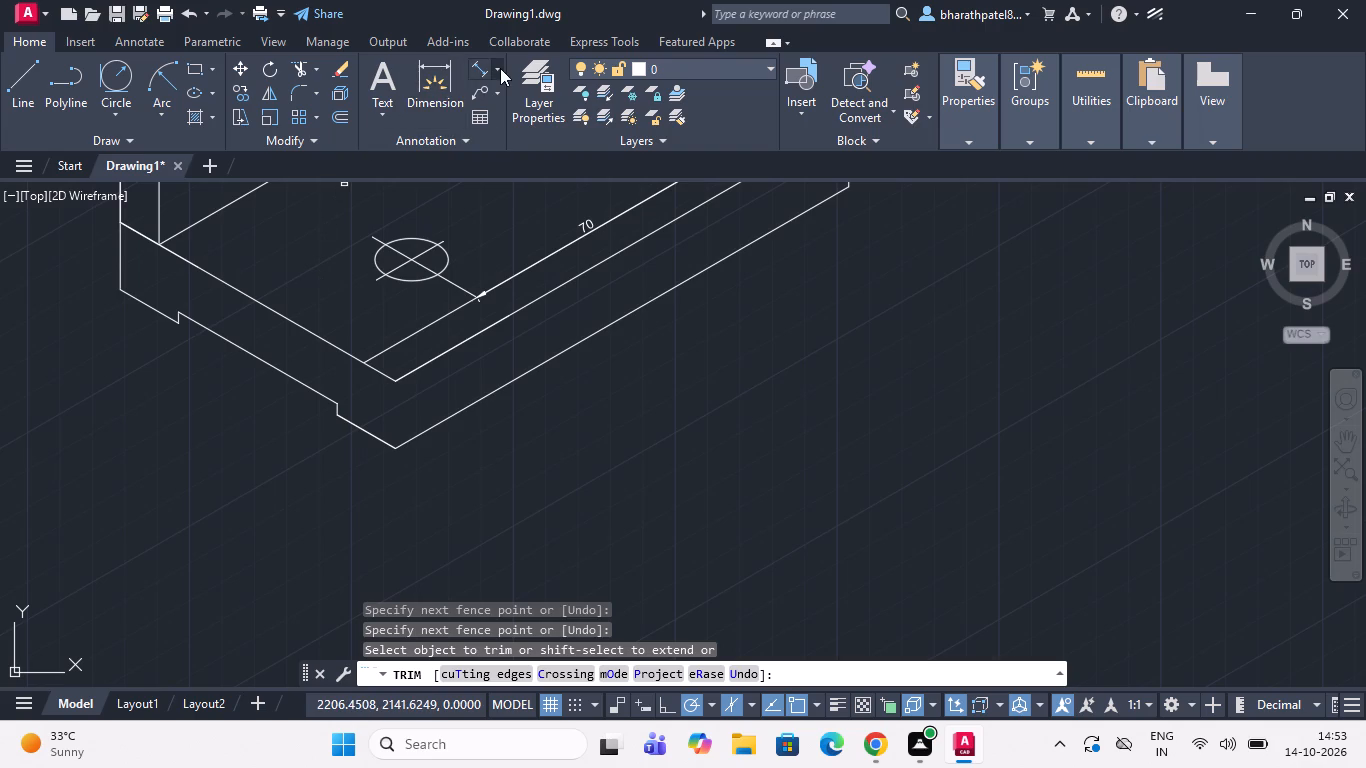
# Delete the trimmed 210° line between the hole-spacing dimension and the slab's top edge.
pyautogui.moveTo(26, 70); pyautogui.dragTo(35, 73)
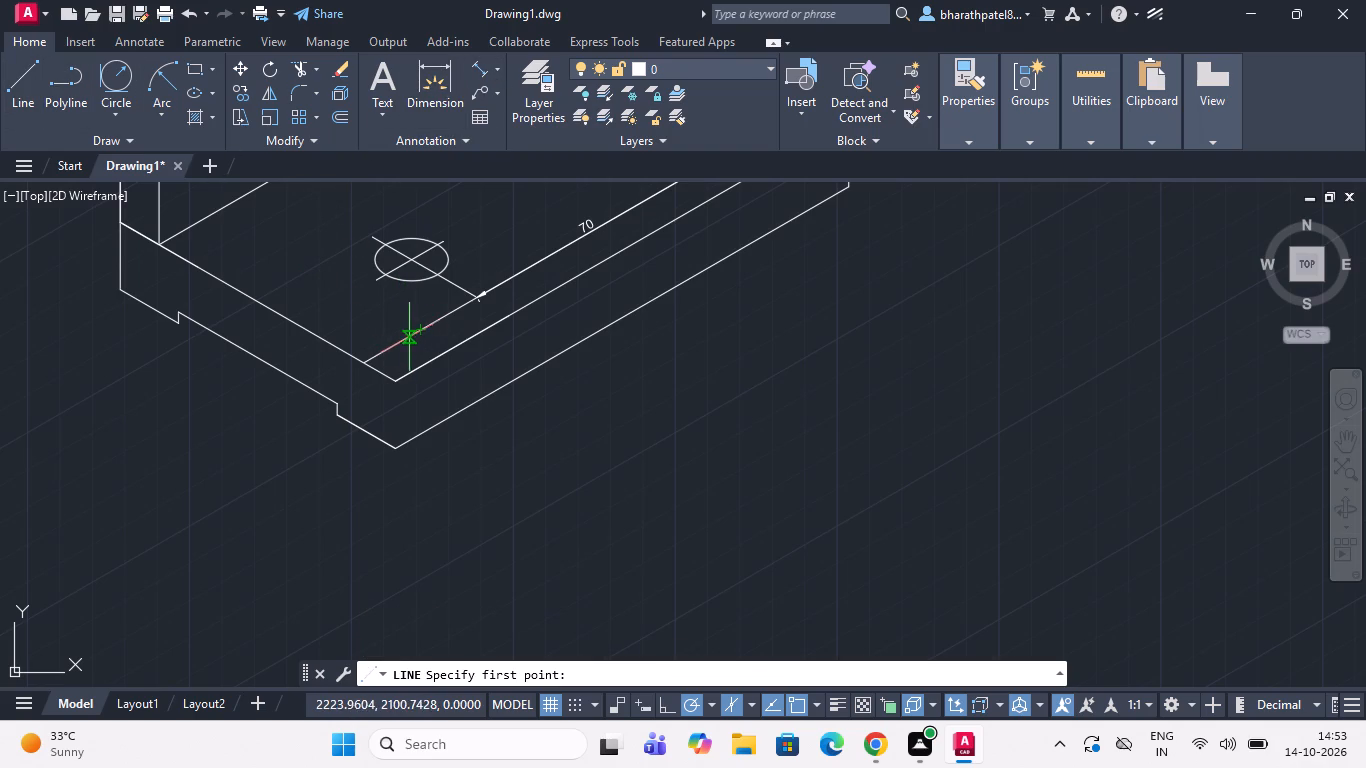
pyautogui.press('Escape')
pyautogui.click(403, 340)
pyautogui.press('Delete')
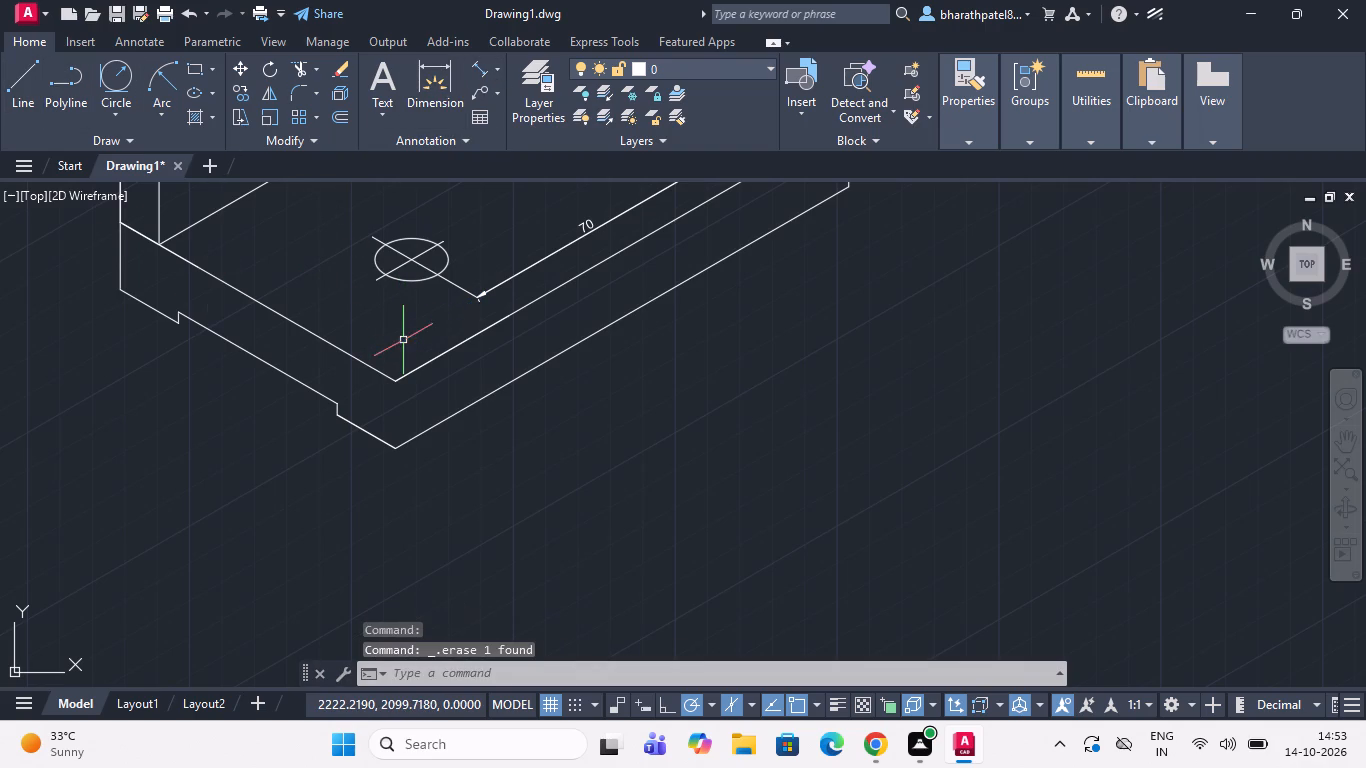
# Draw a line about 38 long at 210° from the near end of the hole-spacing dimension, slightly past the slab's top edge.
pyautogui.moveTo(11, 70); pyautogui.dragTo(120, 134)
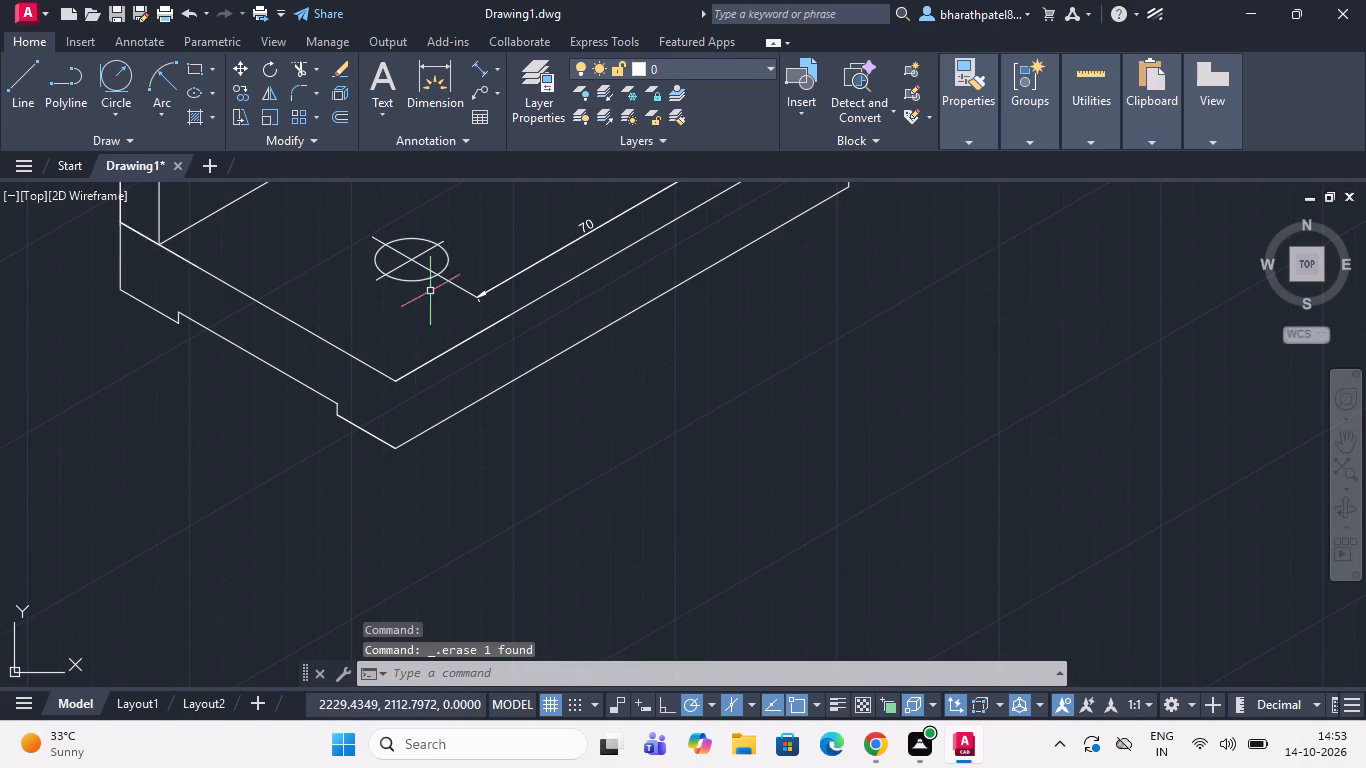
pyautogui.scroll(4, 438, 291)
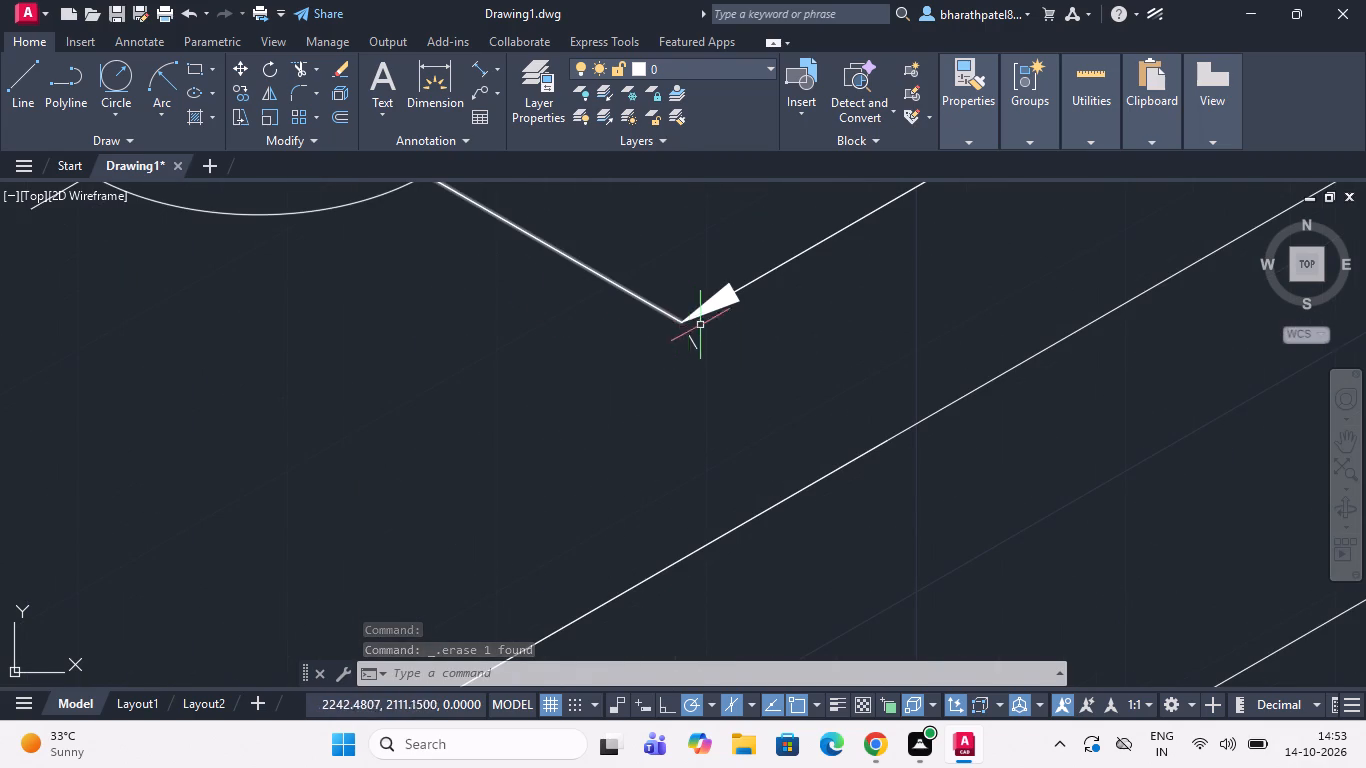
pyautogui.click(23, 83)
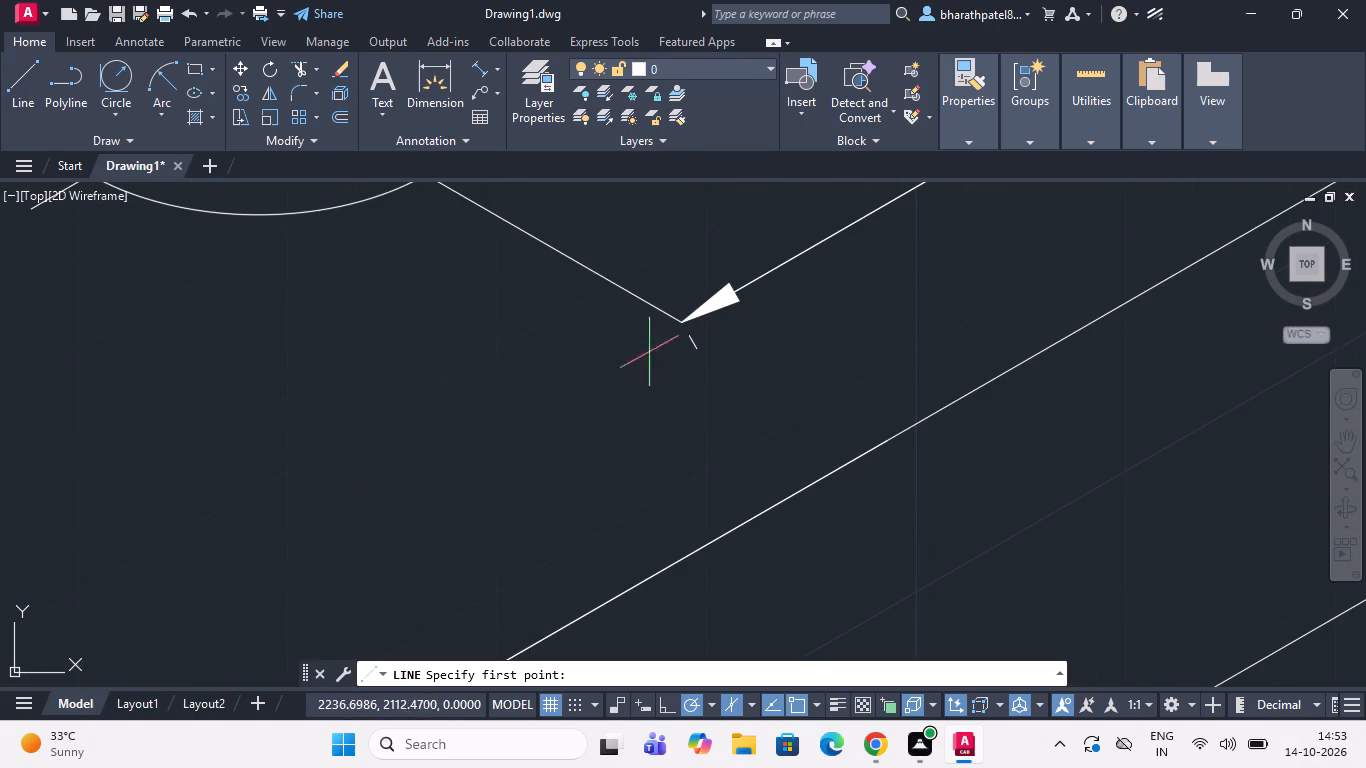
pyautogui.click(680, 322)
pyautogui.scroll(-2, 680, 322)
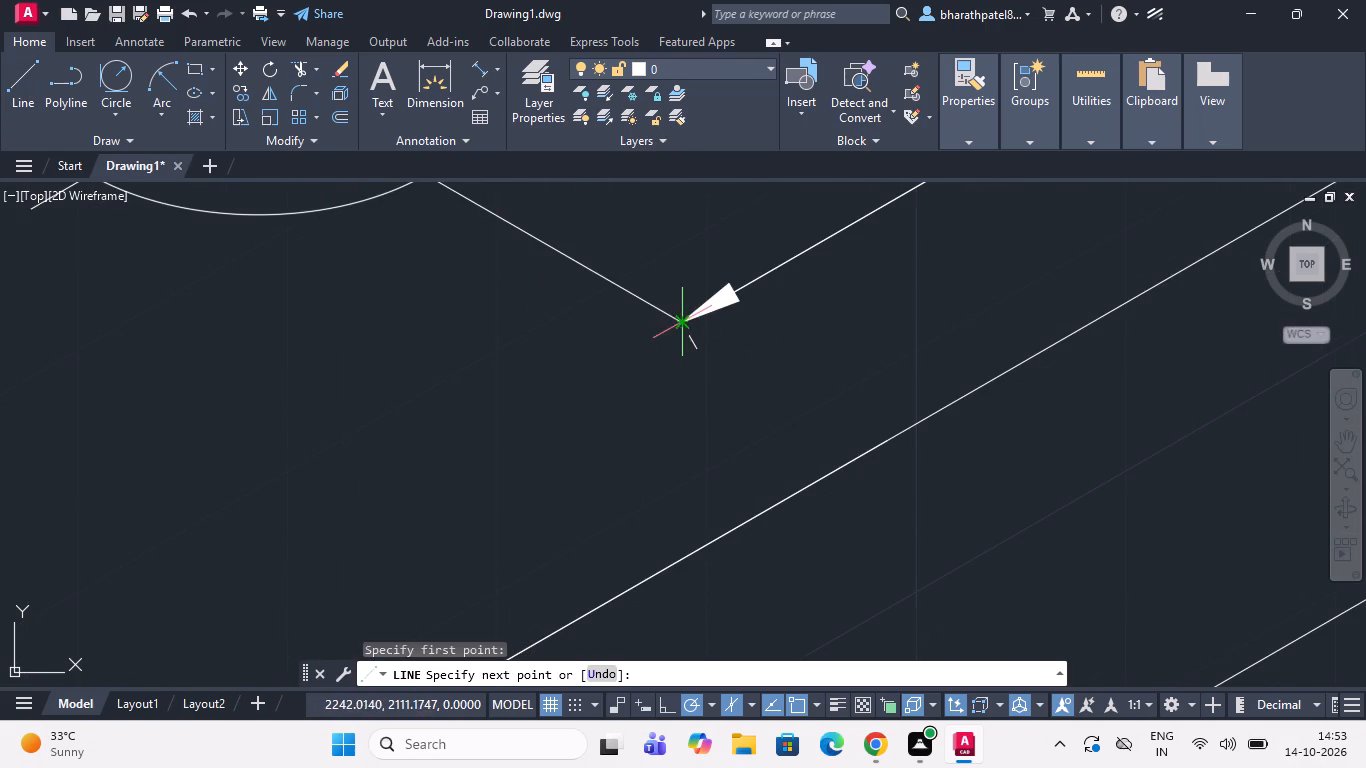
pyautogui.scroll(-3, 680, 322)
pyautogui.scroll(3, 561, 374)
pyautogui.scroll(-3, 671, 366)
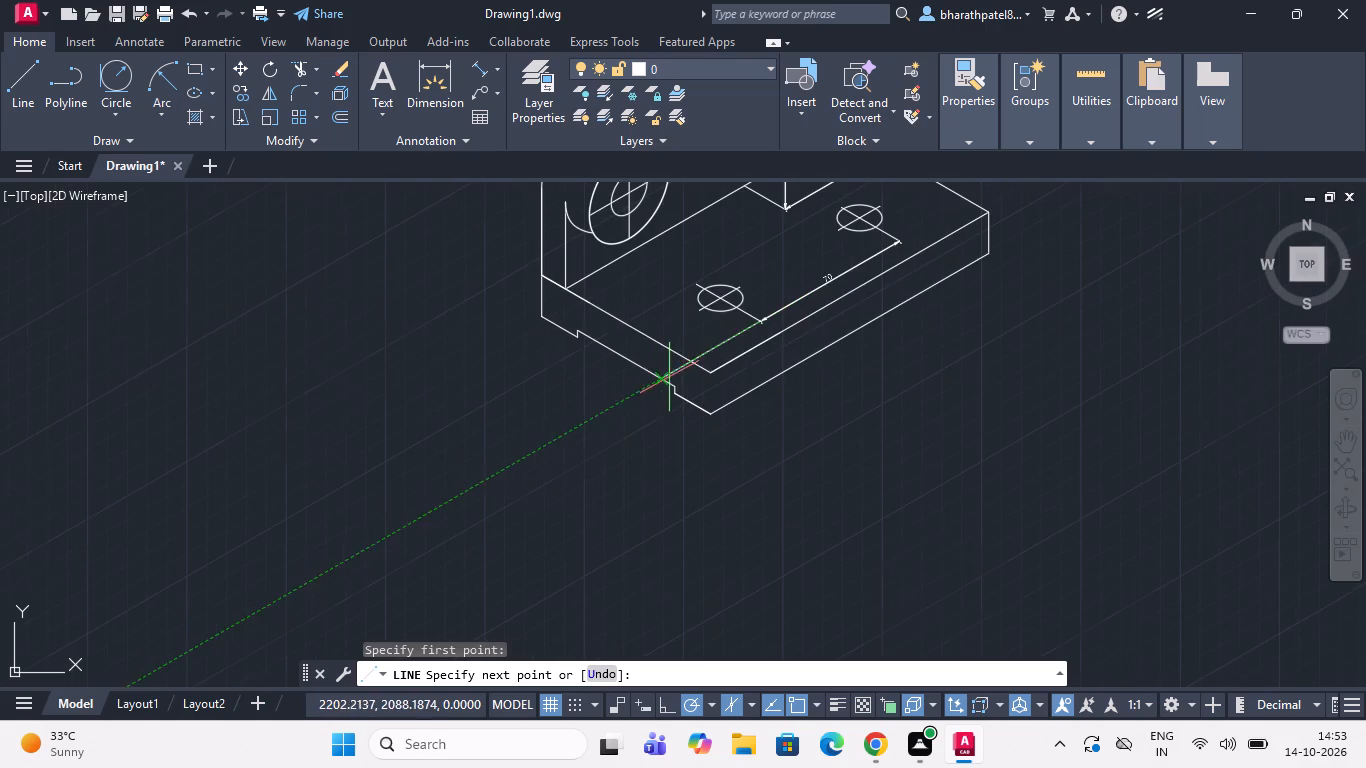
pyautogui.scroll(2, 711, 318)
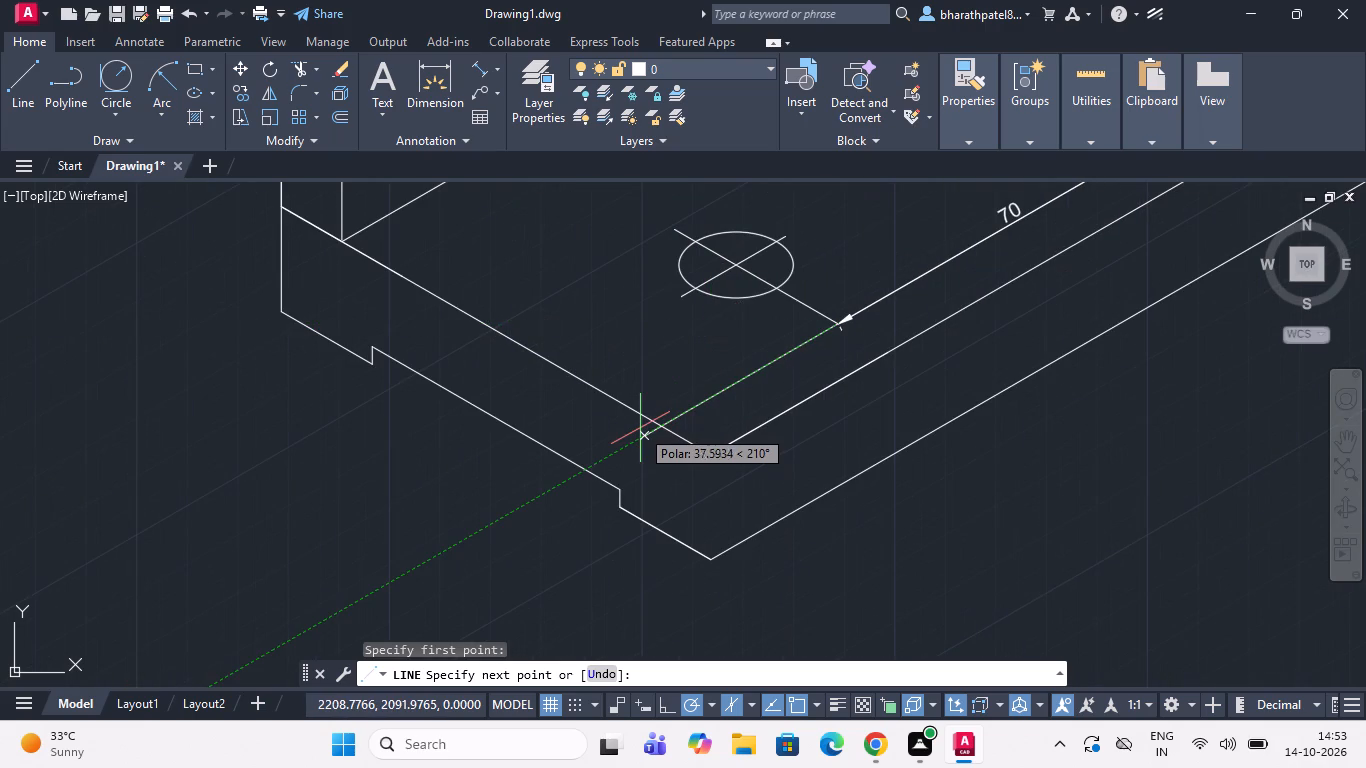
pyautogui.click(640, 428)
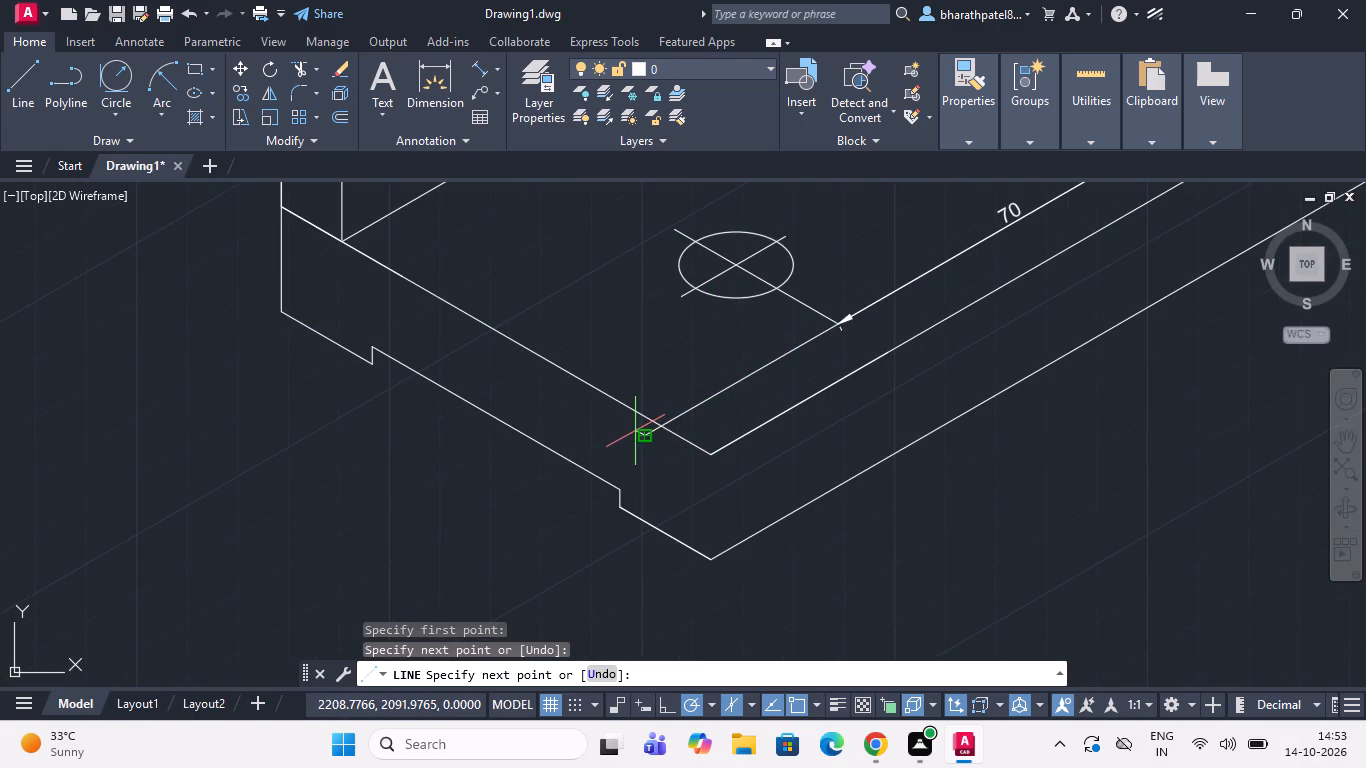
pyautogui.press('Escape')
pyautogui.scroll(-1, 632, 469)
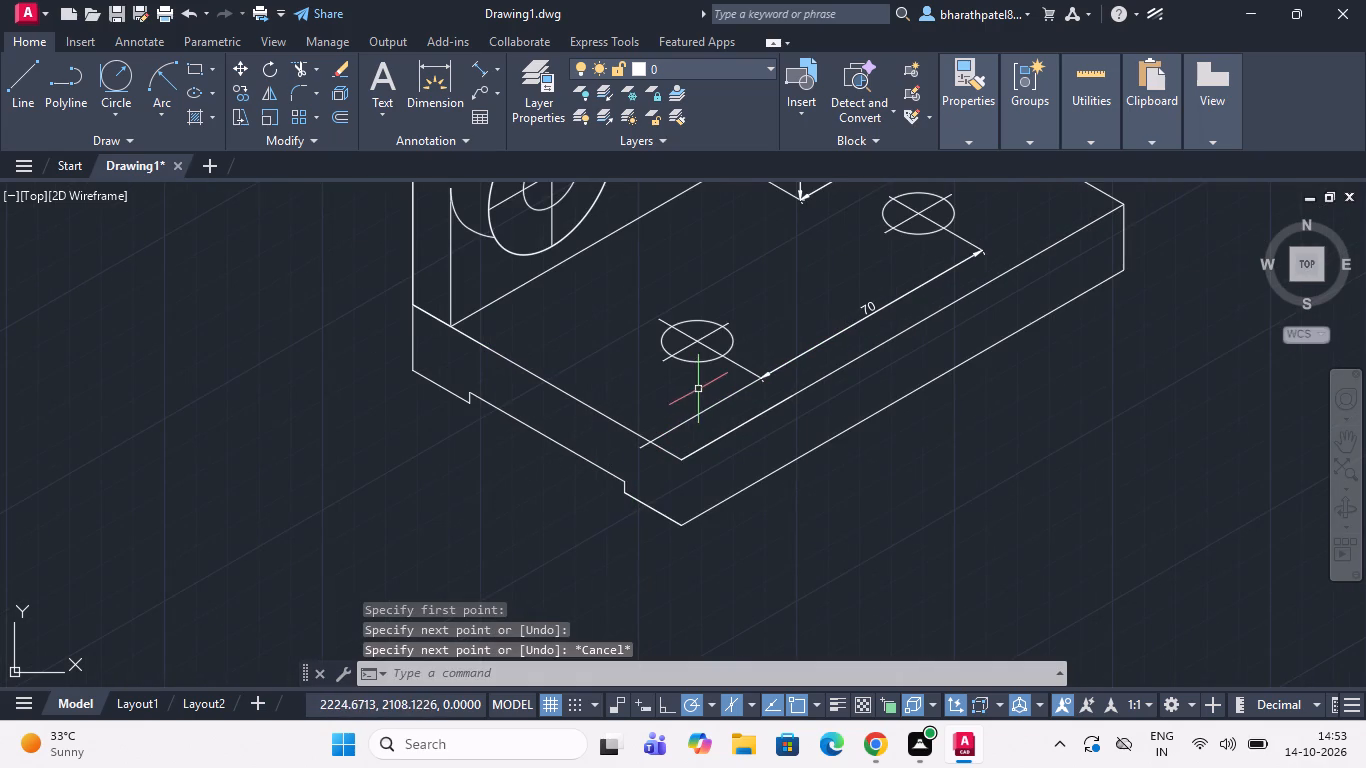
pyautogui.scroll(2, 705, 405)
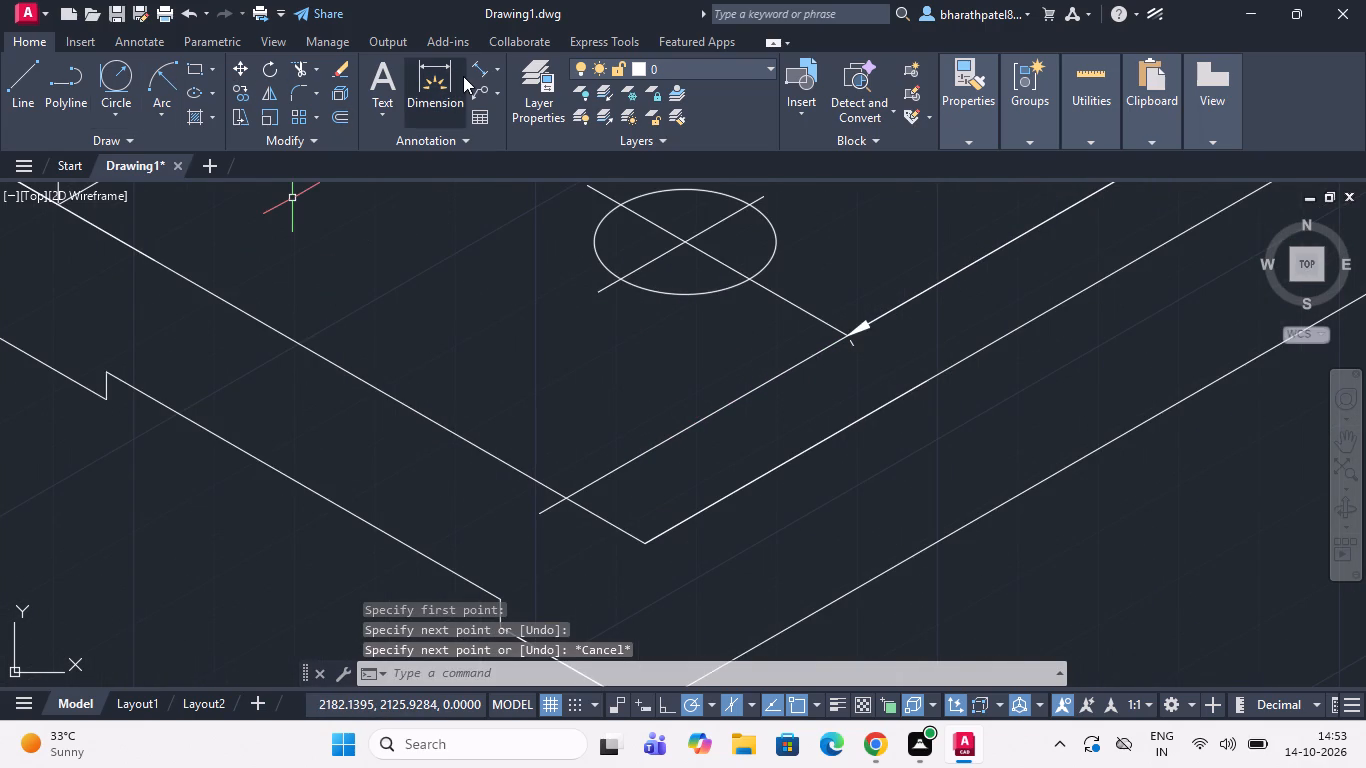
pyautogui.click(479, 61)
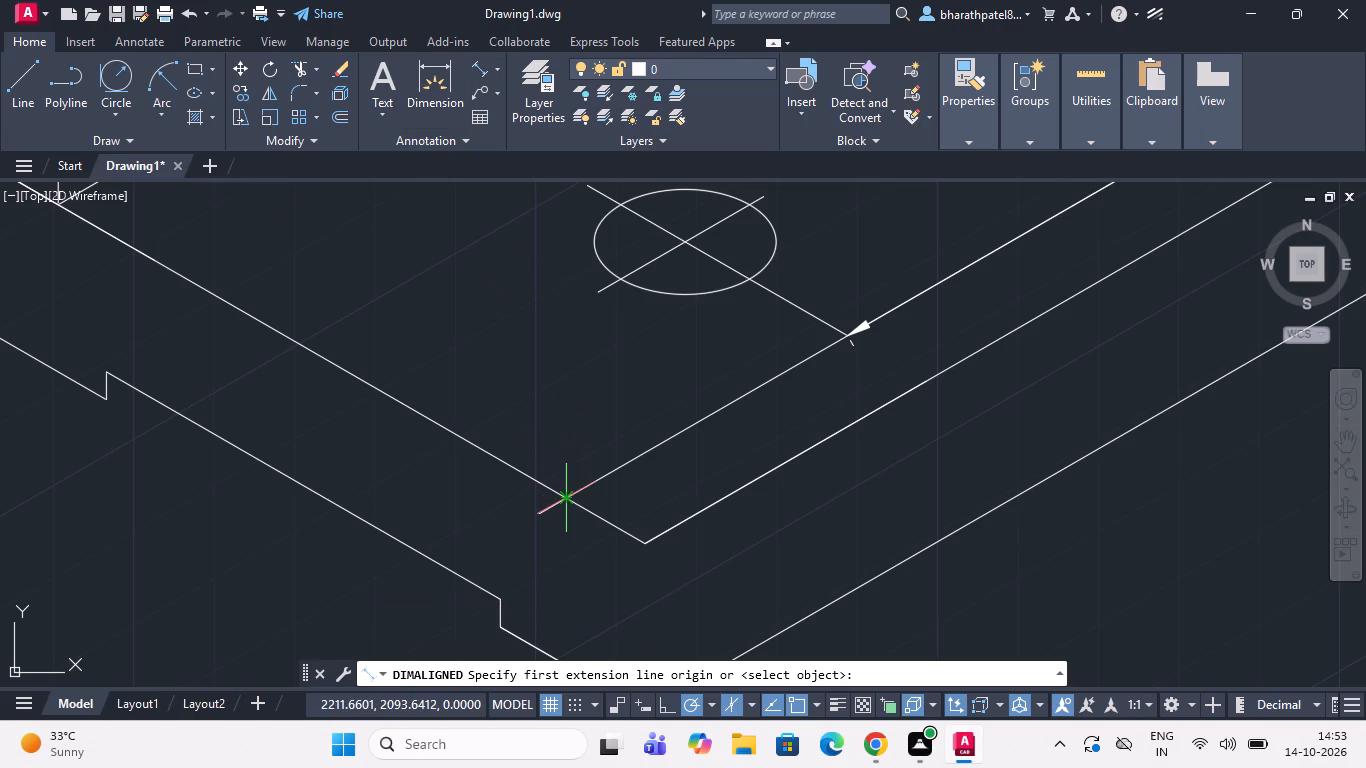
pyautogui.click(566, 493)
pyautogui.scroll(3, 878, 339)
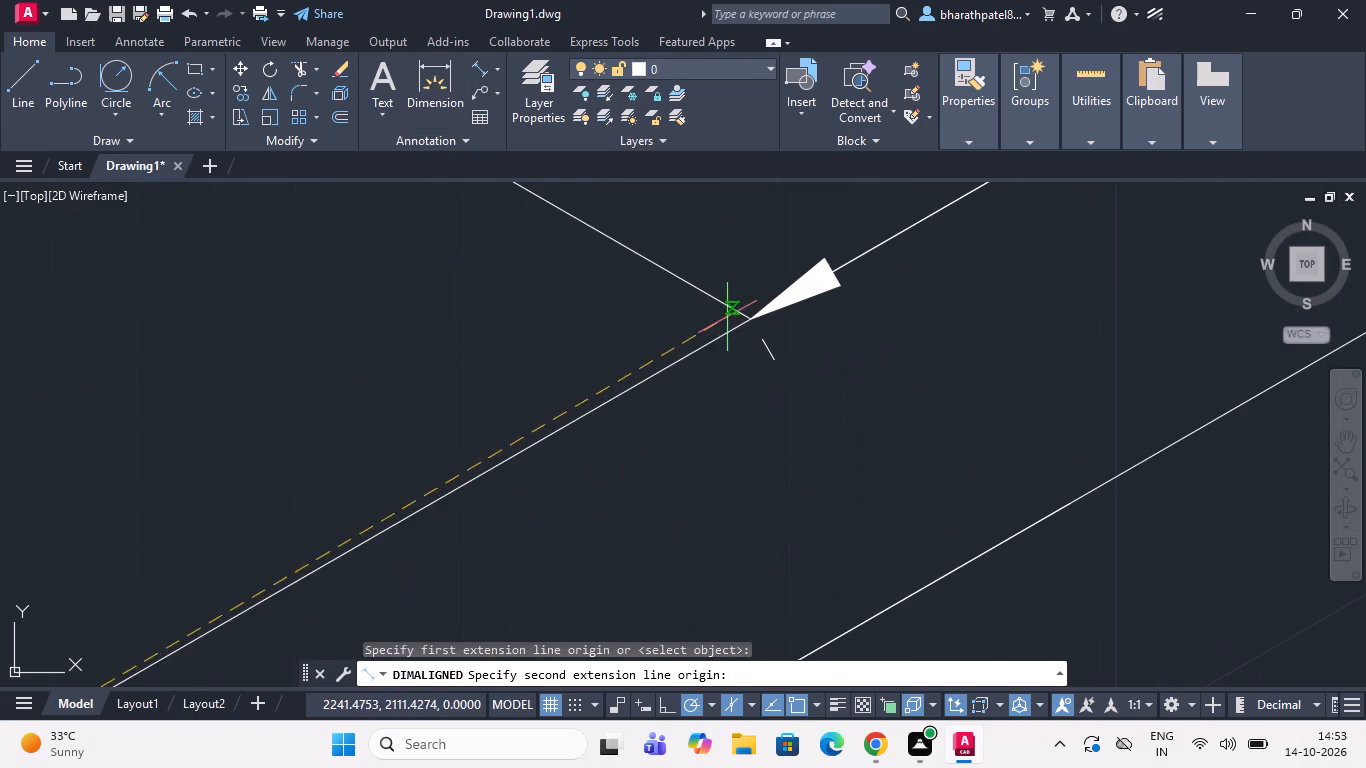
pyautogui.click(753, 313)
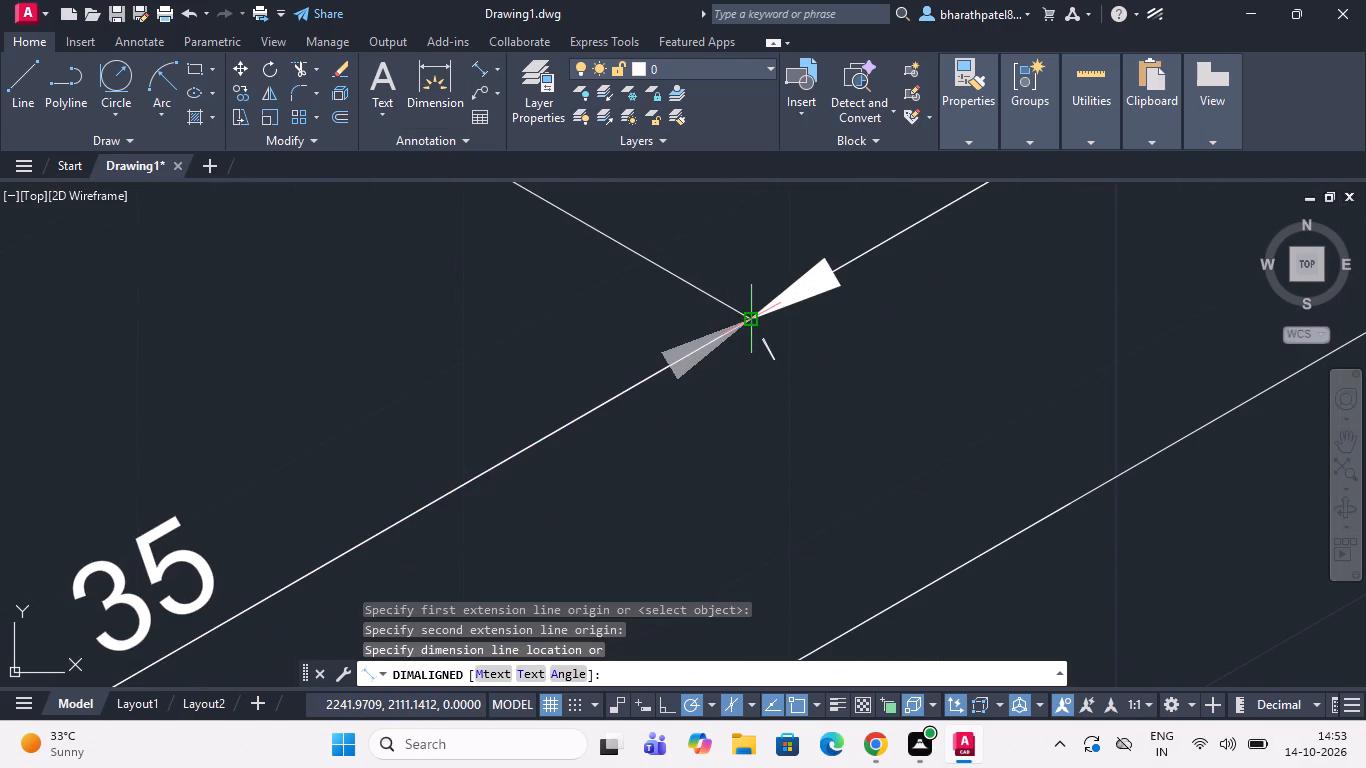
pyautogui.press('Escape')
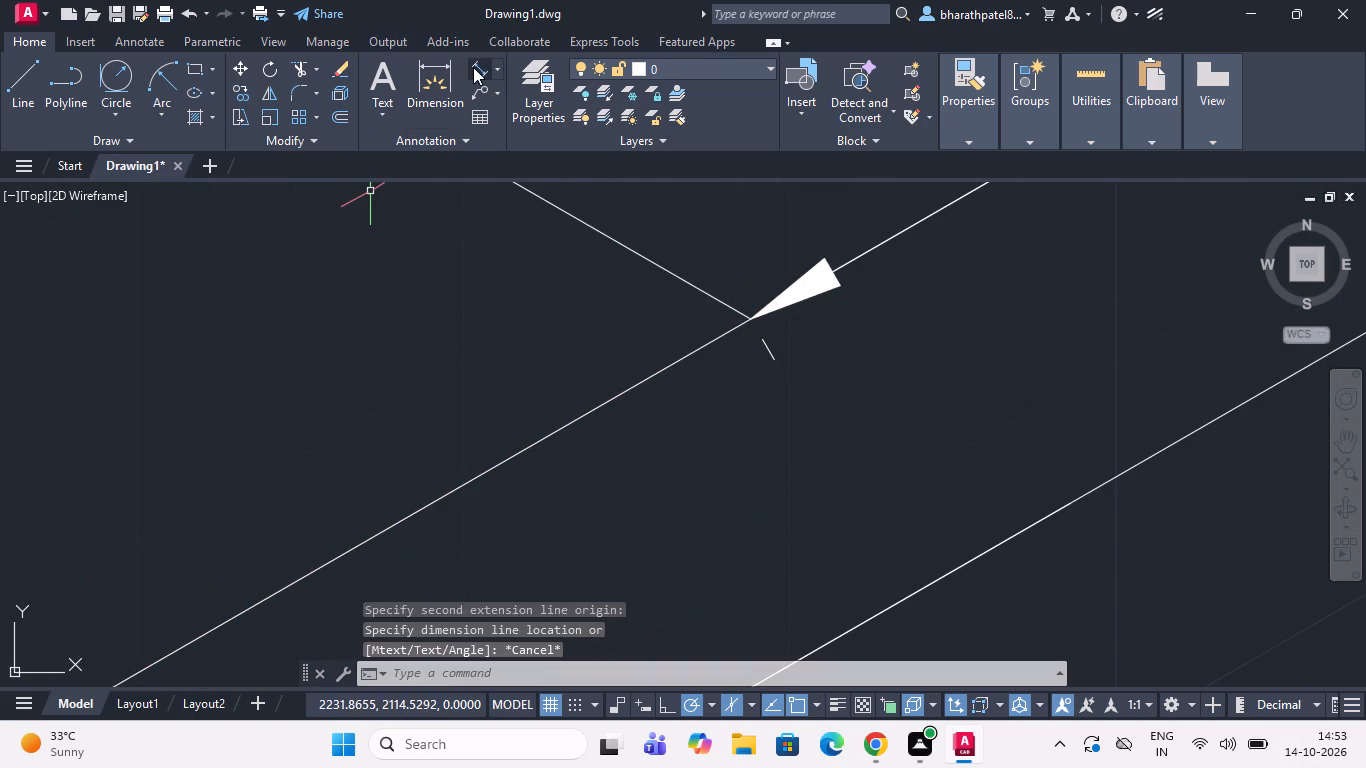
# Add an aligned dimension along the 210° line, from the slab's top edge to the near end of the 70 dimension.
pyautogui.click(473, 67)
pyautogui.scroll(-3, 465, 156)
pyautogui.click(476, 71)
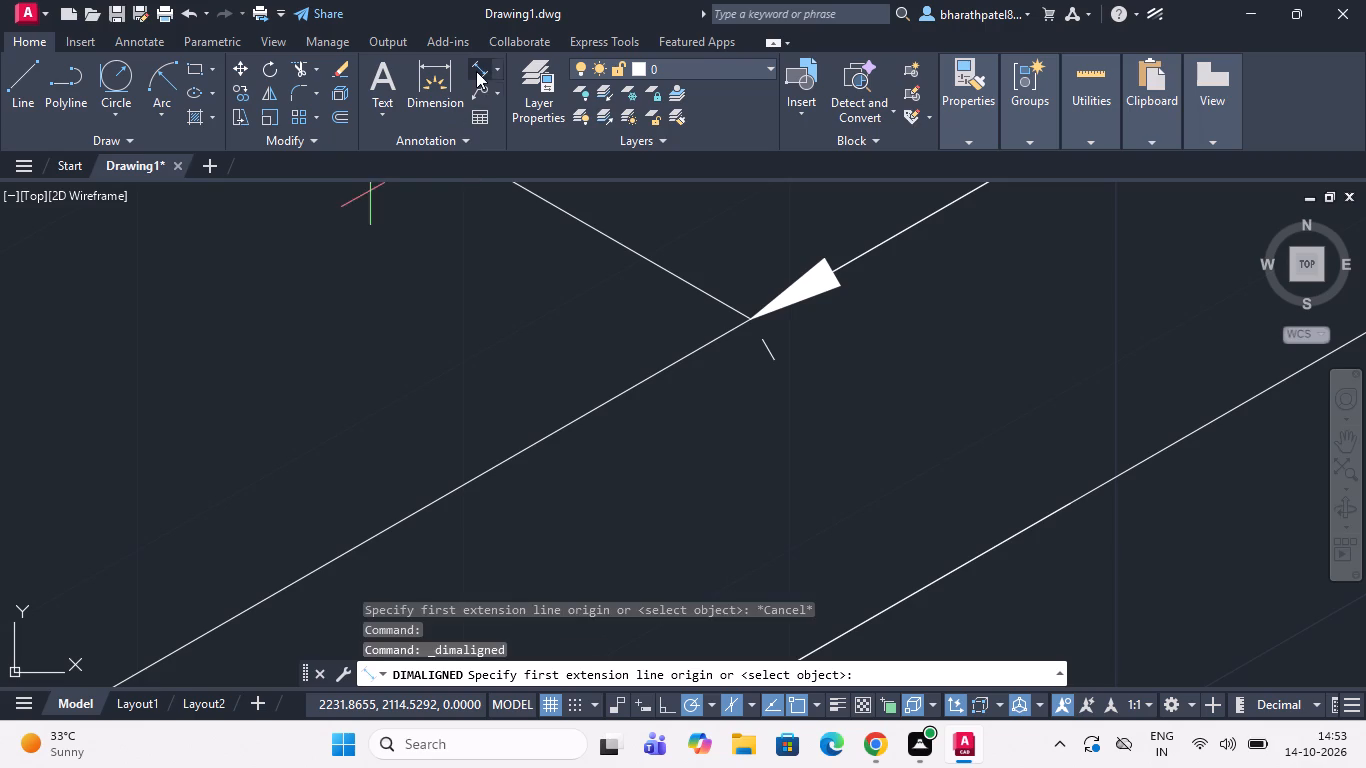
pyautogui.scroll(-3, 534, 233)
pyautogui.scroll(1, 329, 372)
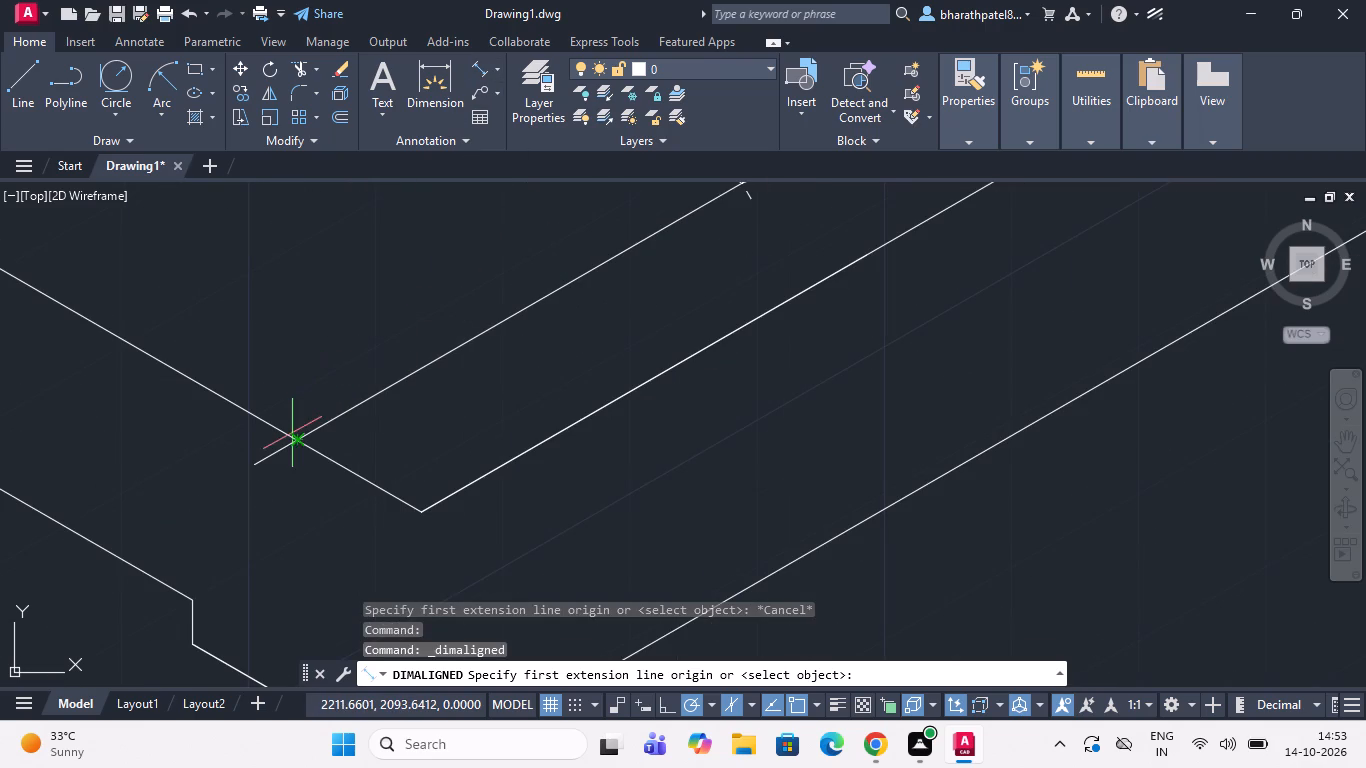
pyautogui.click(299, 442)
pyautogui.scroll(-3, 303, 442)
pyautogui.scroll(3, 395, 369)
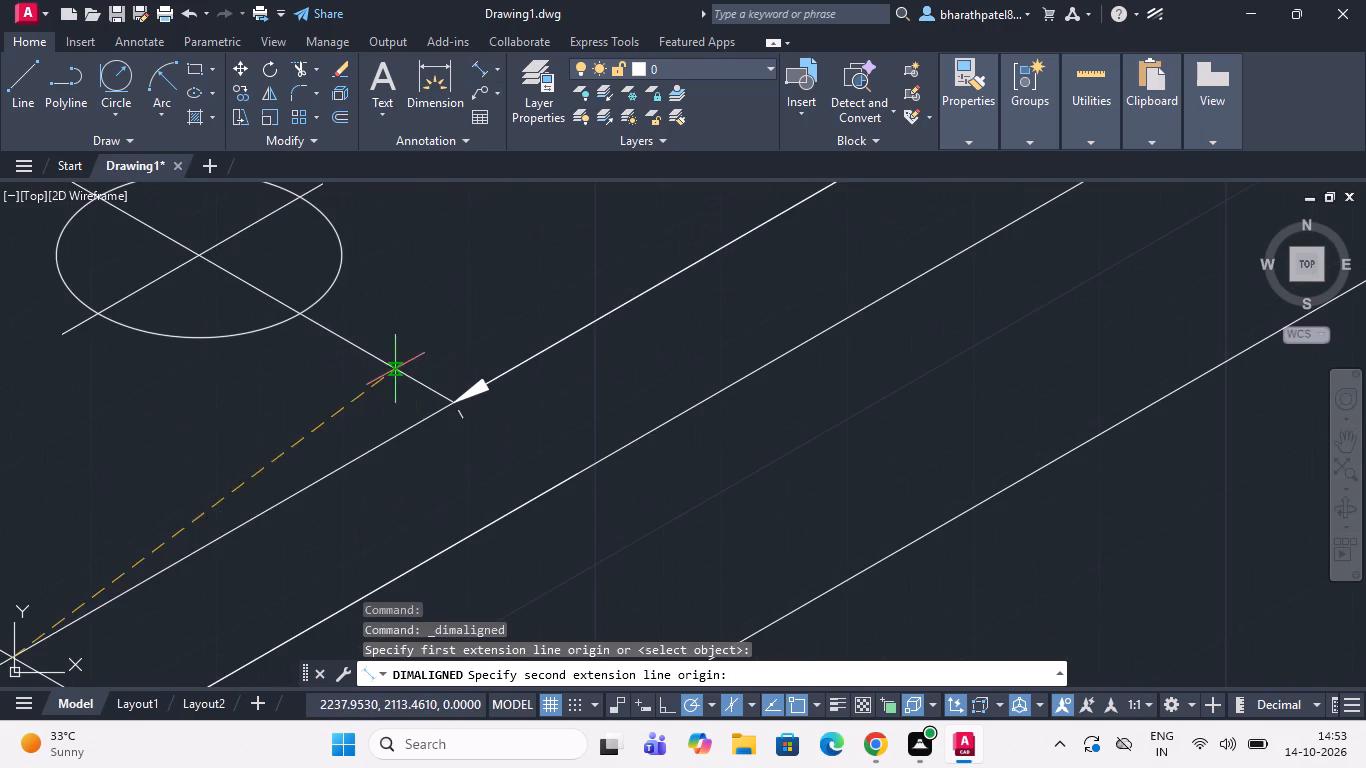
pyautogui.click(459, 399)
pyautogui.scroll(-2, 459, 399)
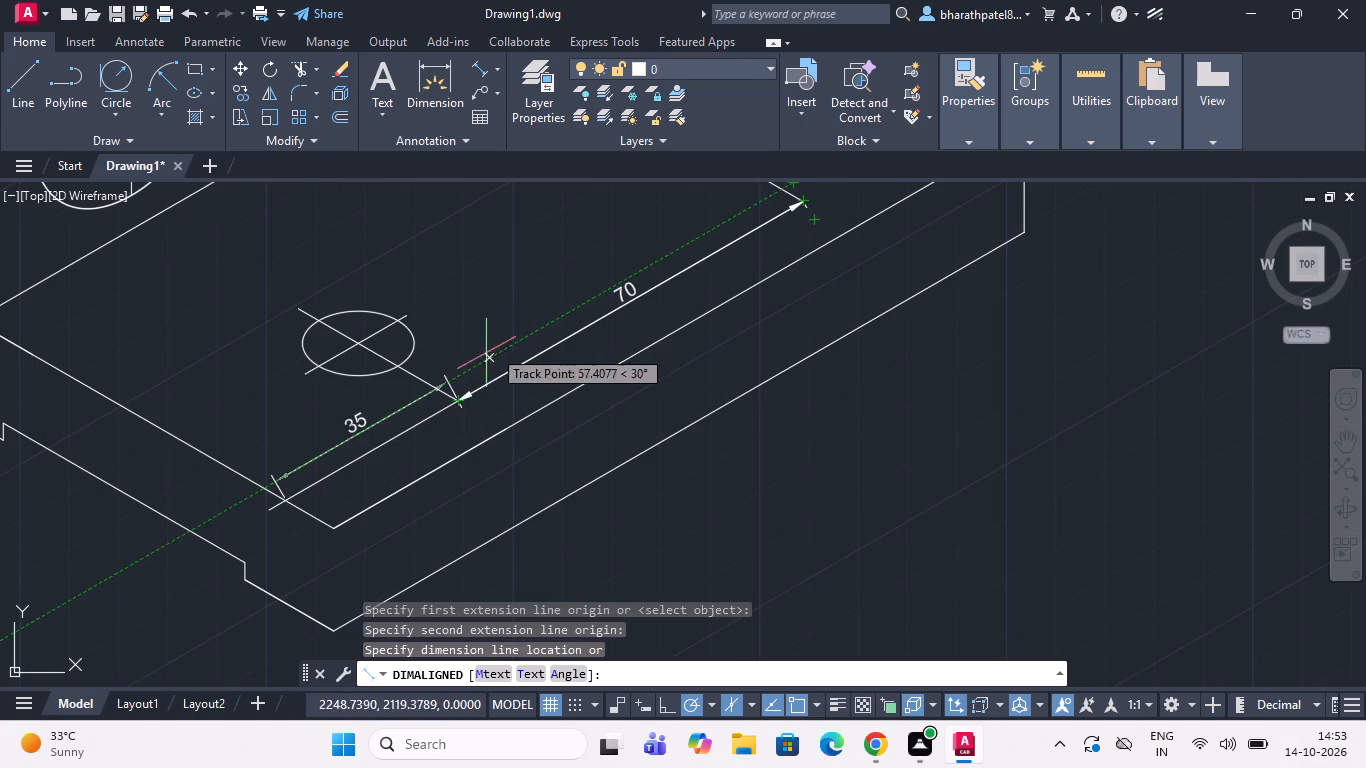
pyautogui.scroll(2, 470, 397)
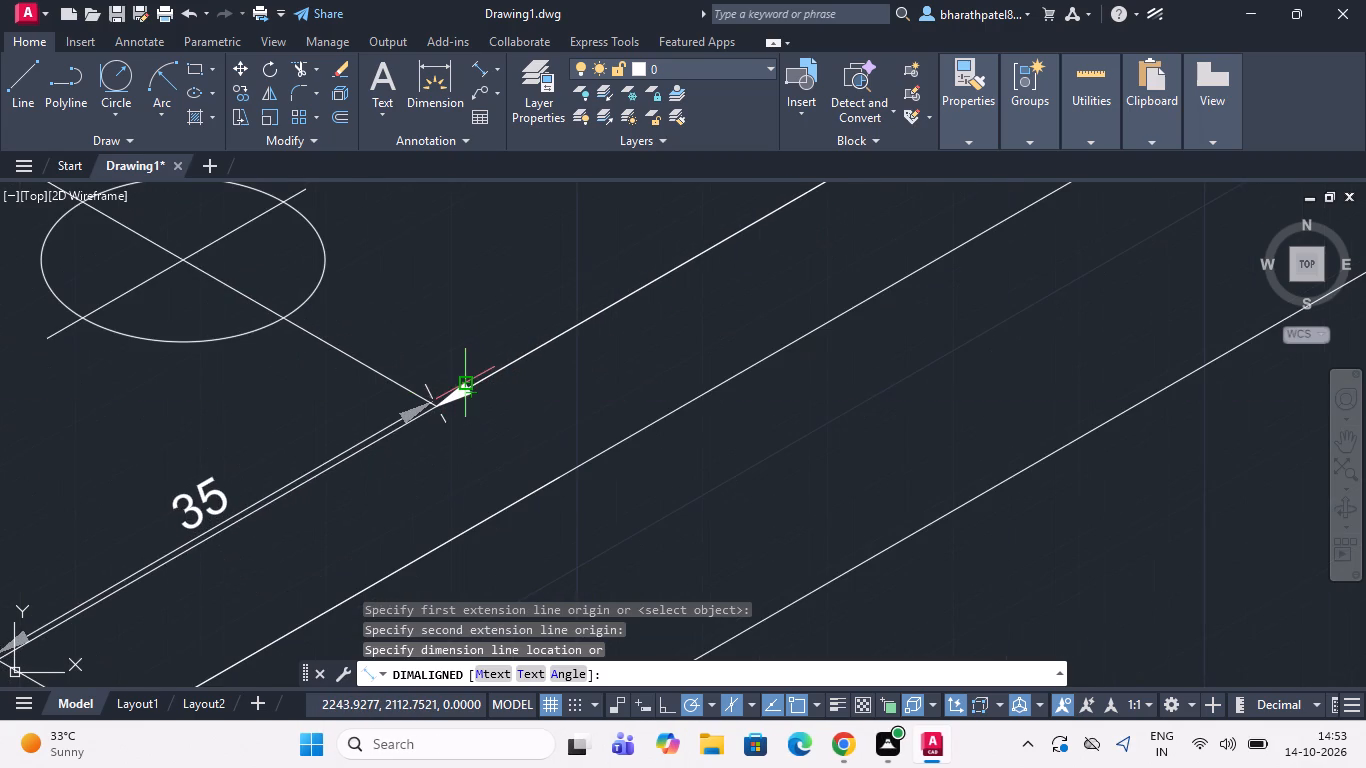
pyautogui.click(465, 394)
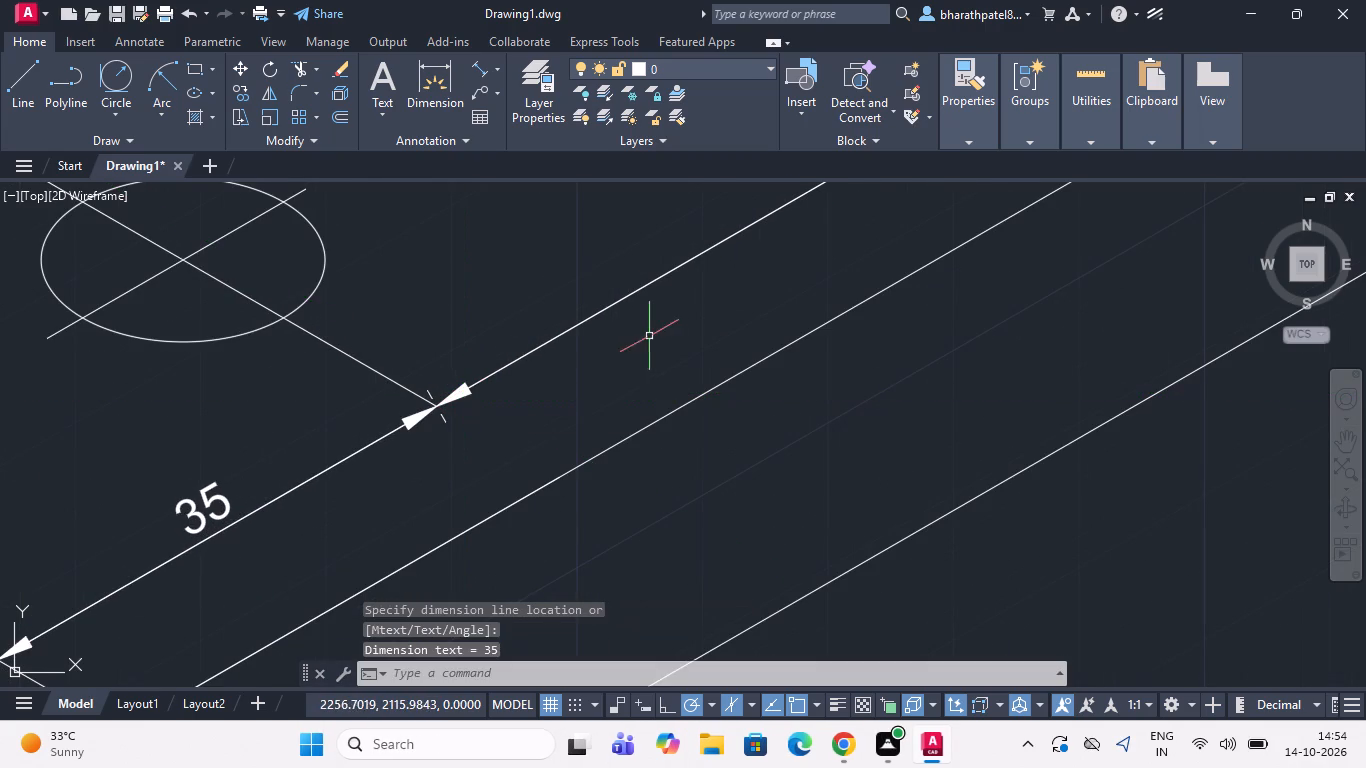
# Delete the 210° helper line under the new dimension, including its overshoot past the slab's top edge.
pyautogui.scroll(-3, 617, 373)
pyautogui.scroll(3, 476, 456)
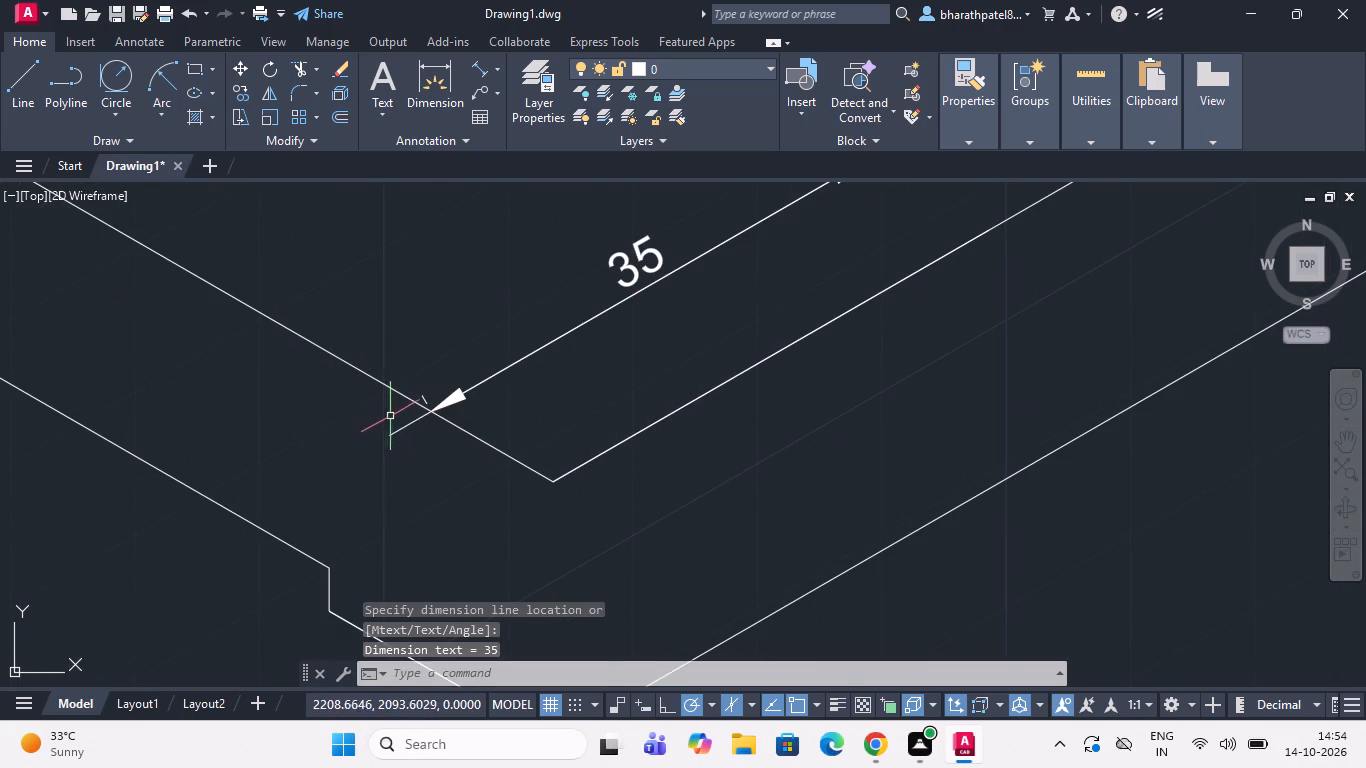
pyautogui.click(395, 431)
pyautogui.press('Delete')
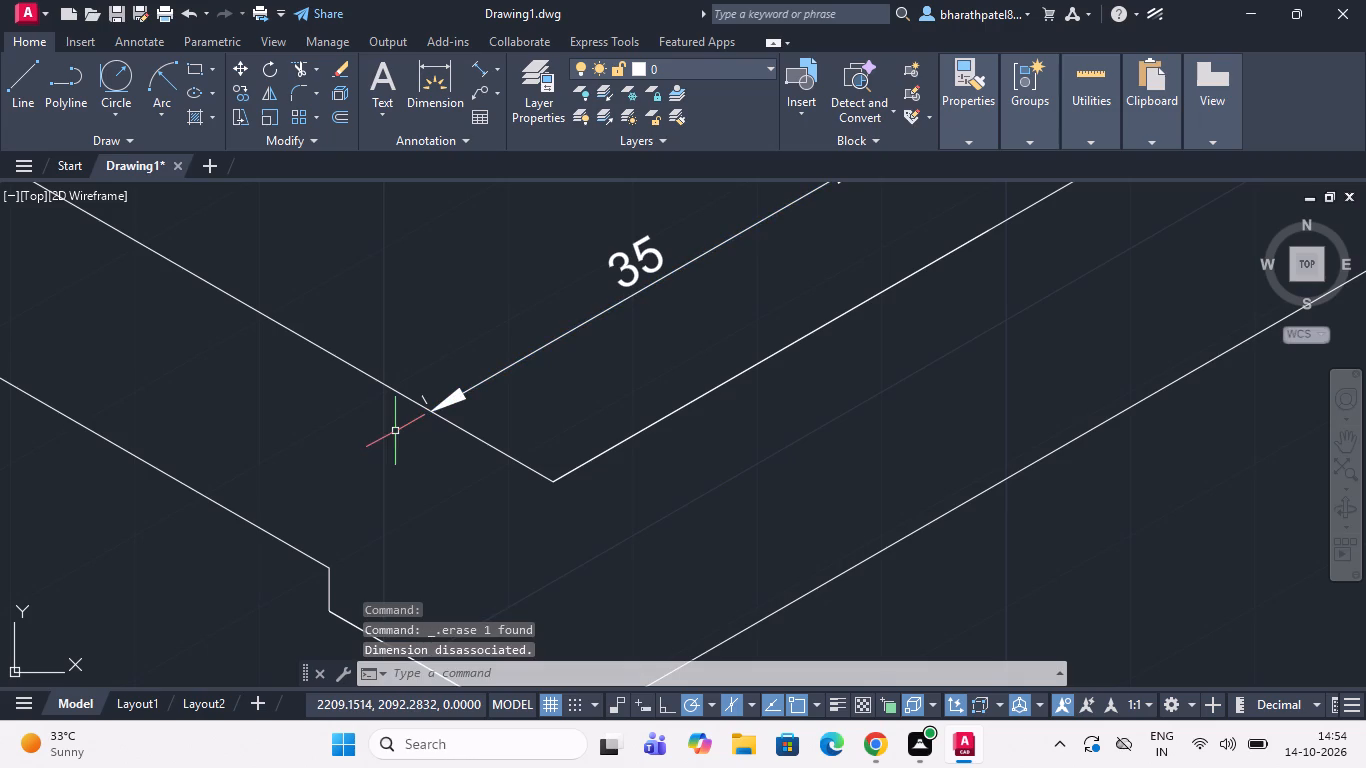
# Add an aligned dimension below the foot under the upright, from the slab's outer bottom corner to the recess corner.
pyautogui.scroll(-4, 395, 431)
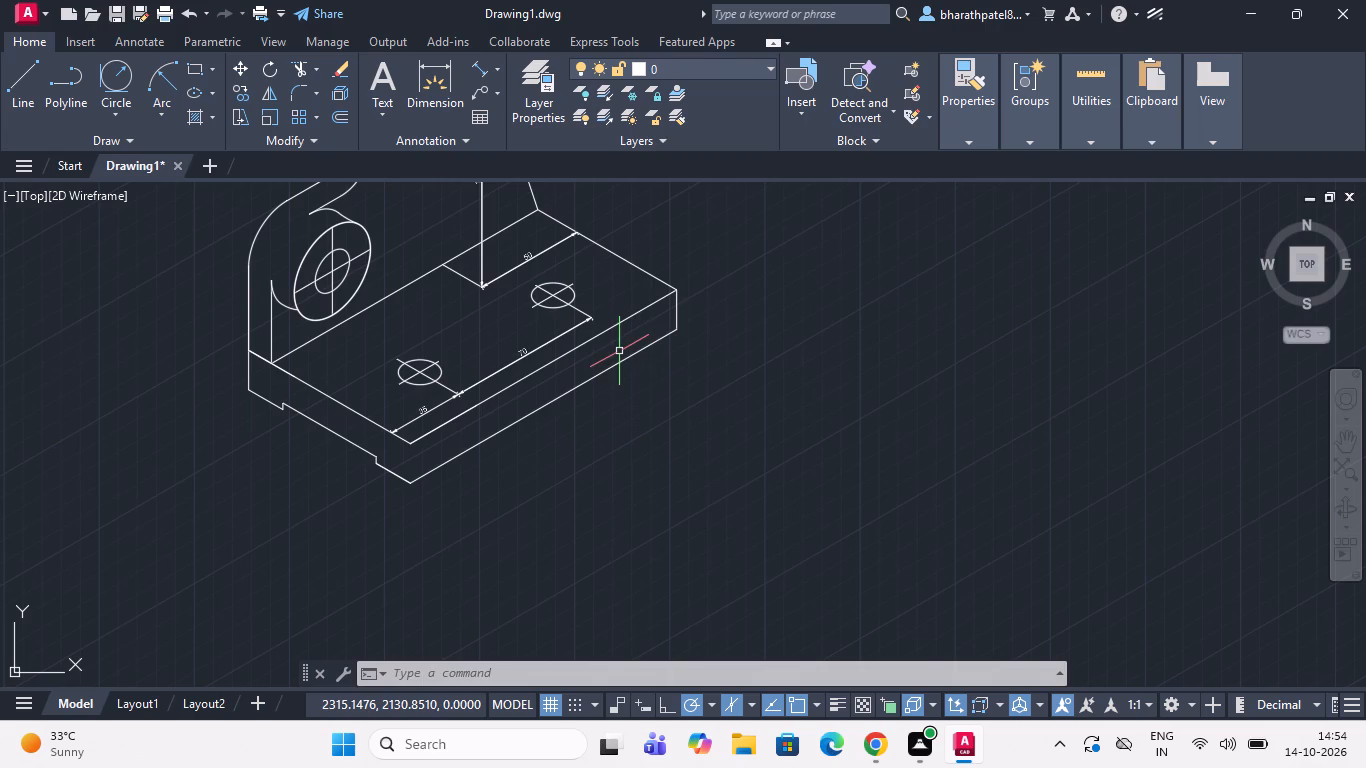
pyautogui.scroll(-3, 555, 510)
pyautogui.scroll(3, 488, 440)
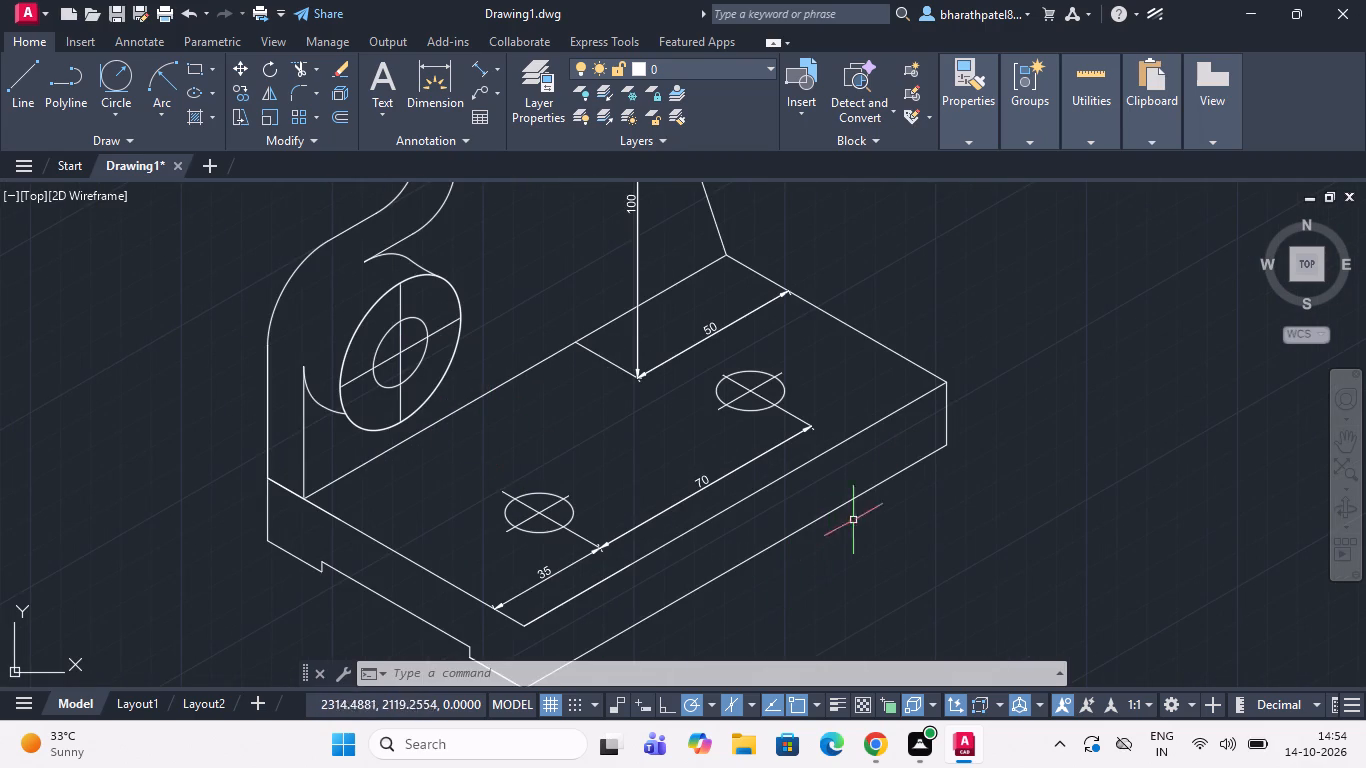
pyautogui.scroll(-1, 822, 370)
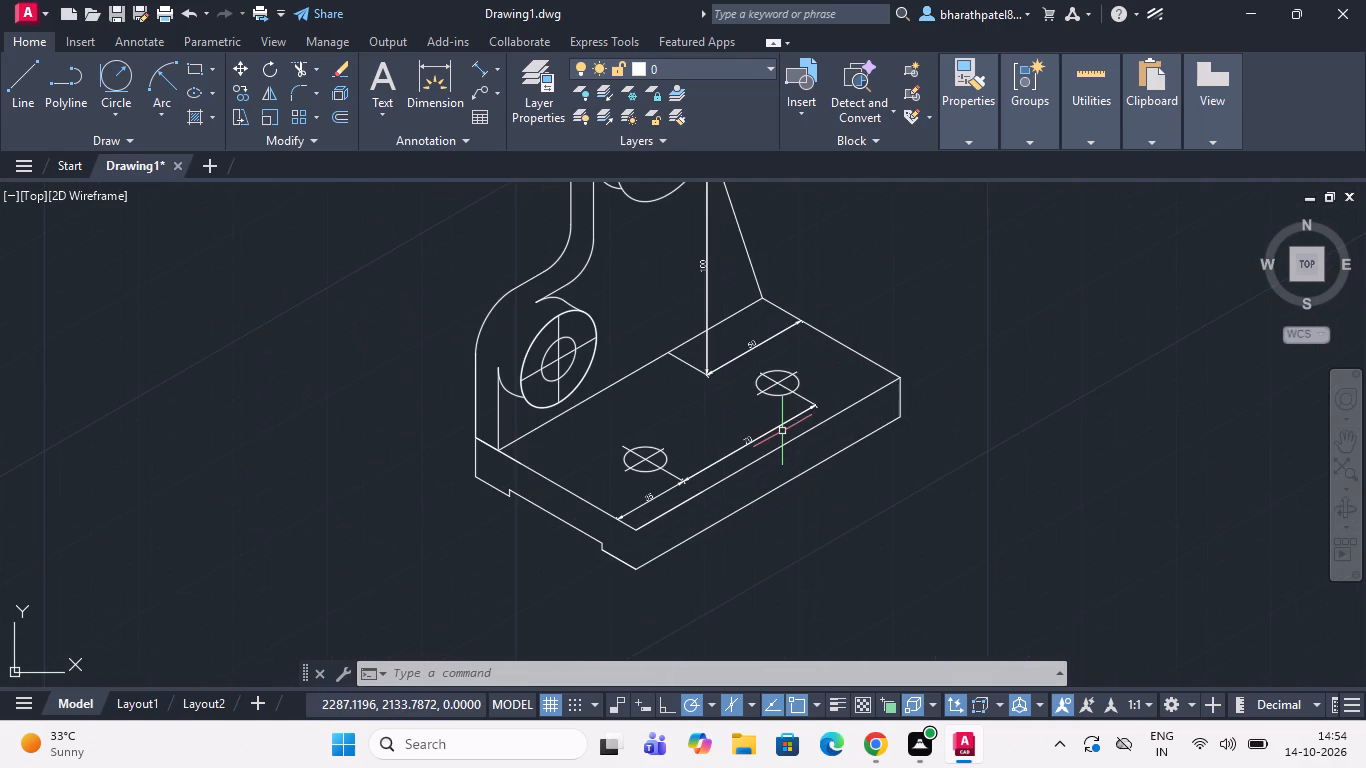
pyautogui.click(489, 69)
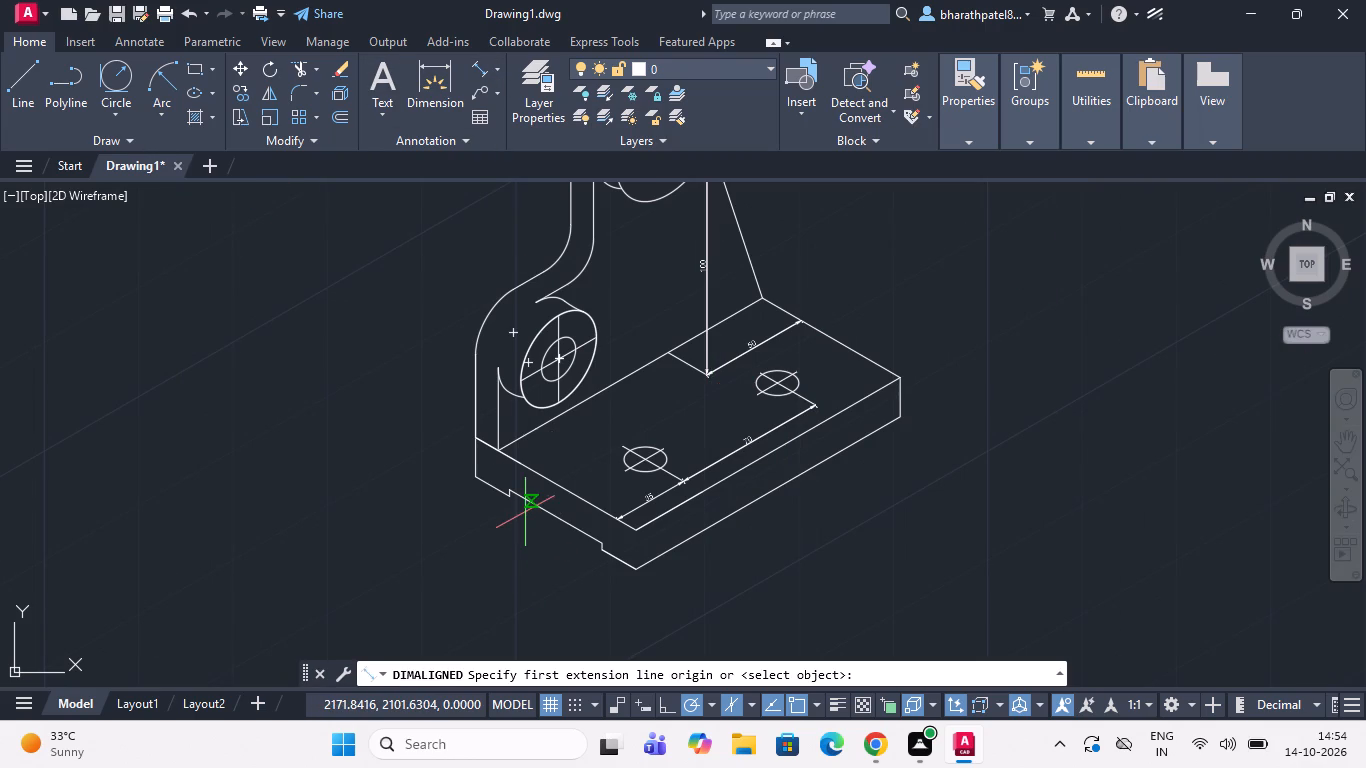
pyautogui.scroll(2, 511, 480)
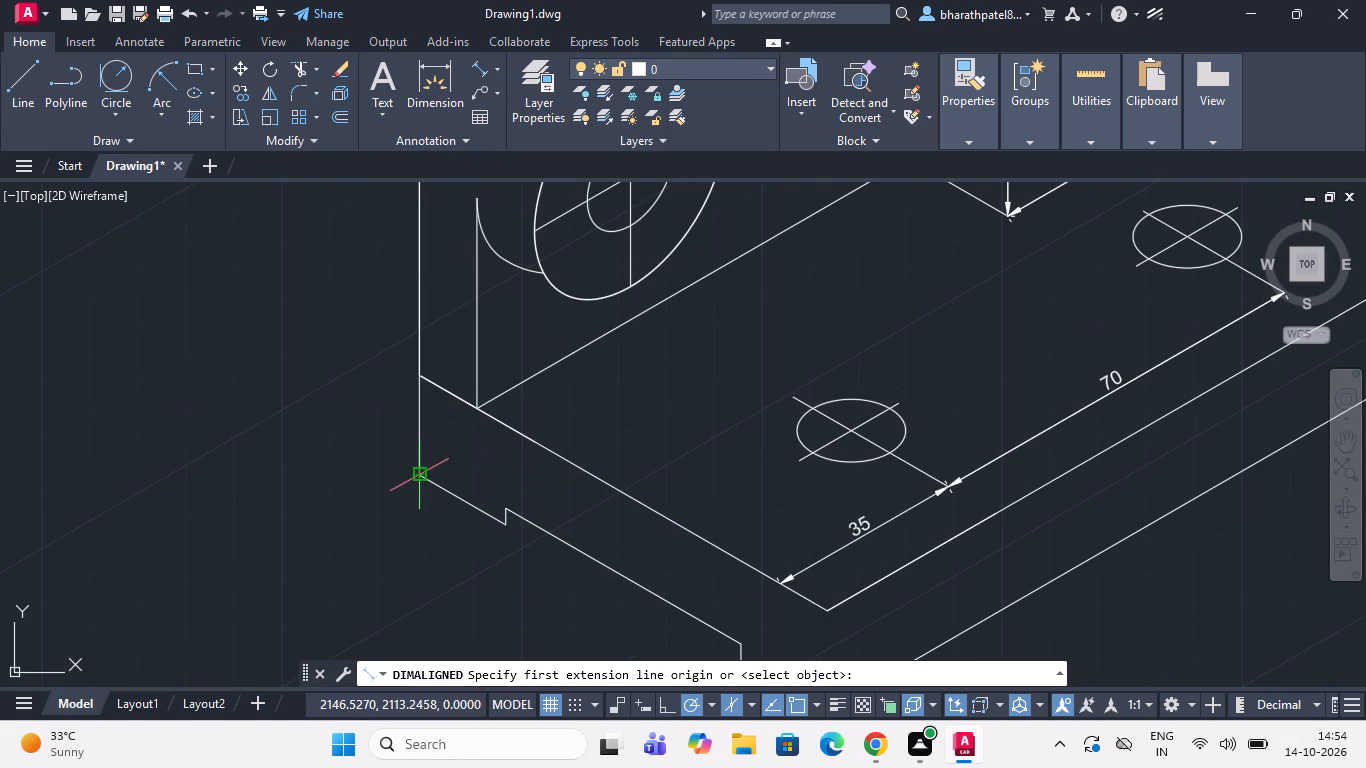
pyautogui.click(420, 473)
pyautogui.click(511, 531)
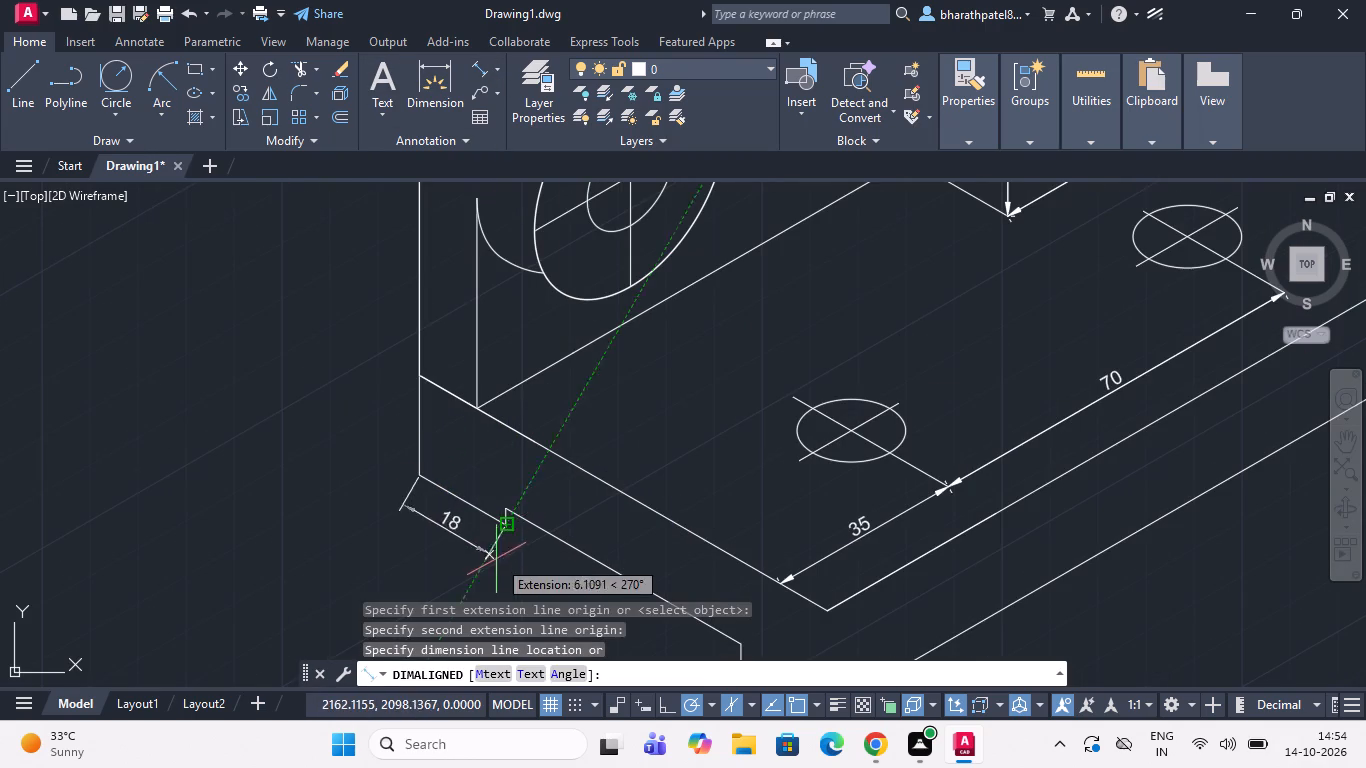
pyautogui.click(489, 578)
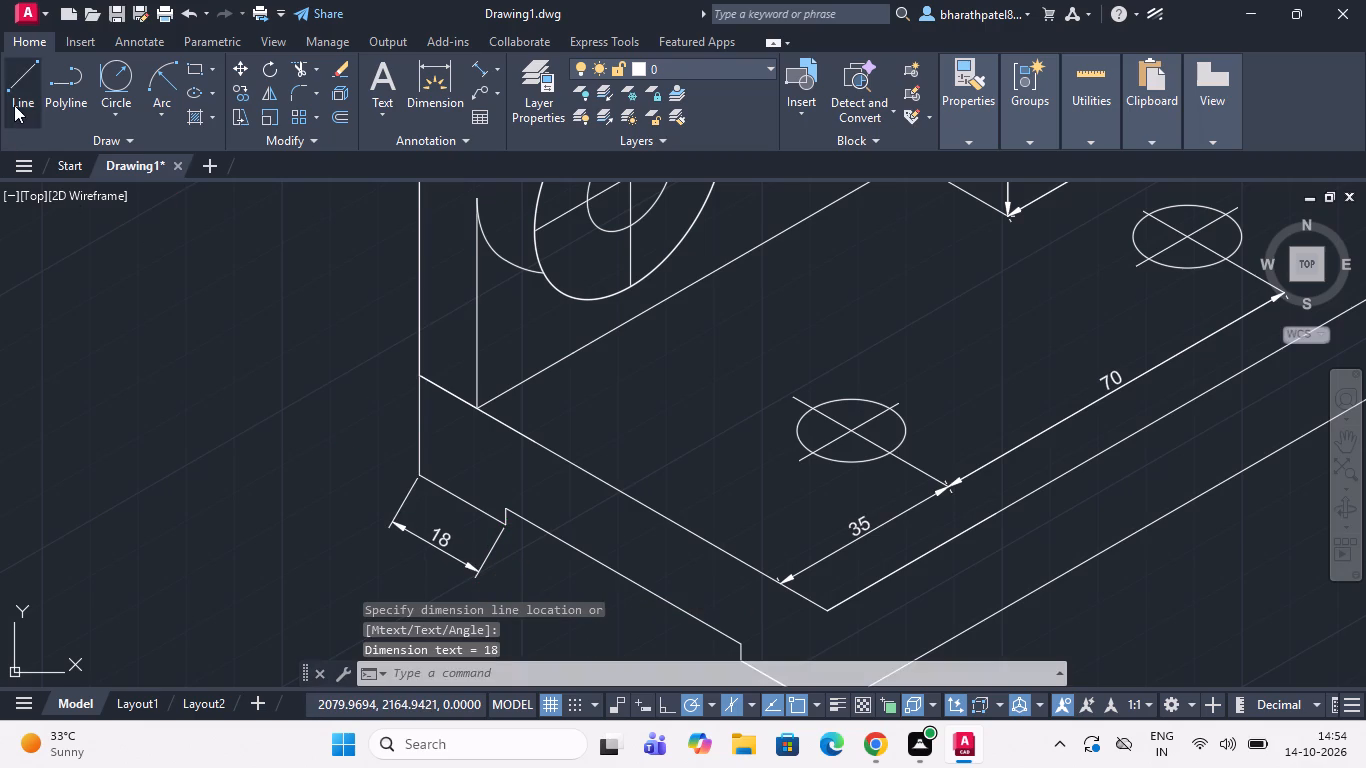
# Draw a line about 18 long along the other foot's bottom edge, from the recess corner to the slab's lowest corner.
pyautogui.click(14, 101)
pyautogui.scroll(-3, 336, 256)
pyautogui.scroll(3, 436, 355)
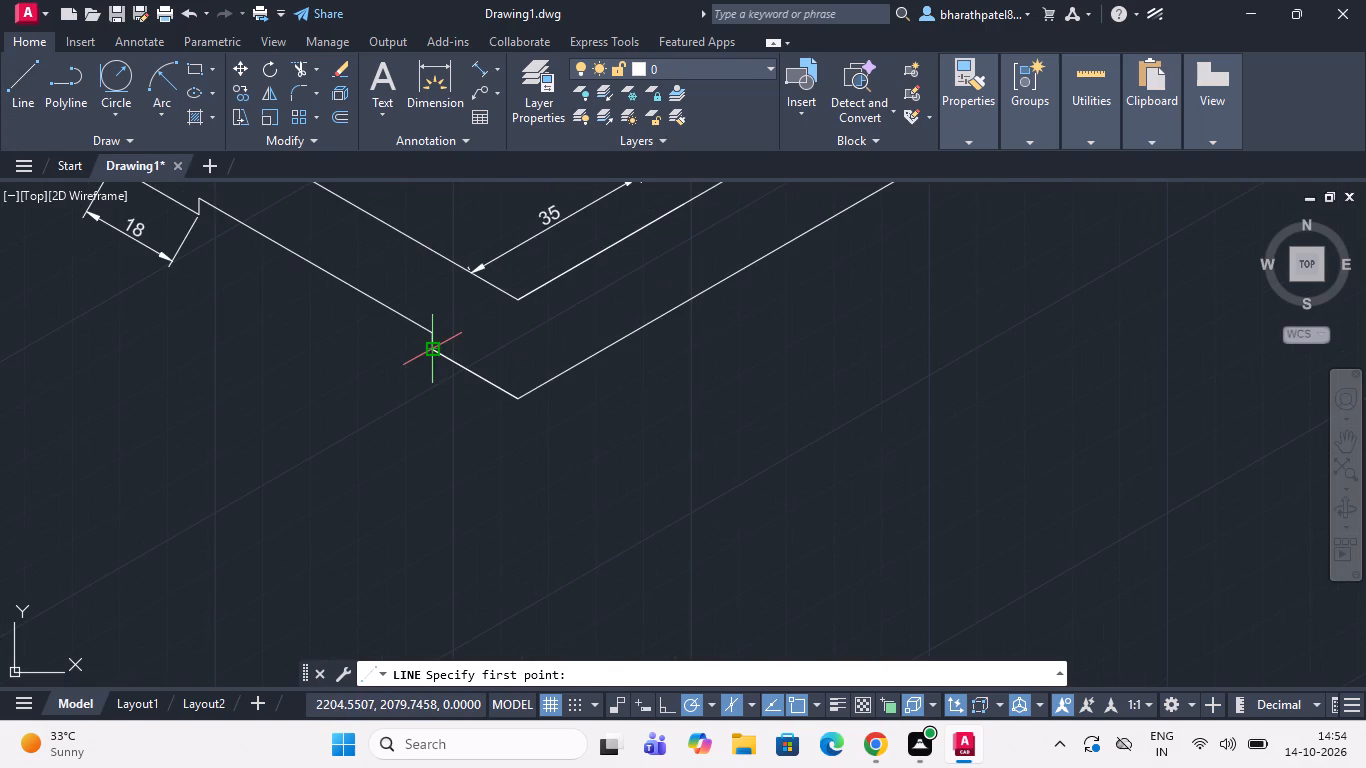
pyautogui.moveTo(435, 343); pyautogui.dragTo(432, 352)
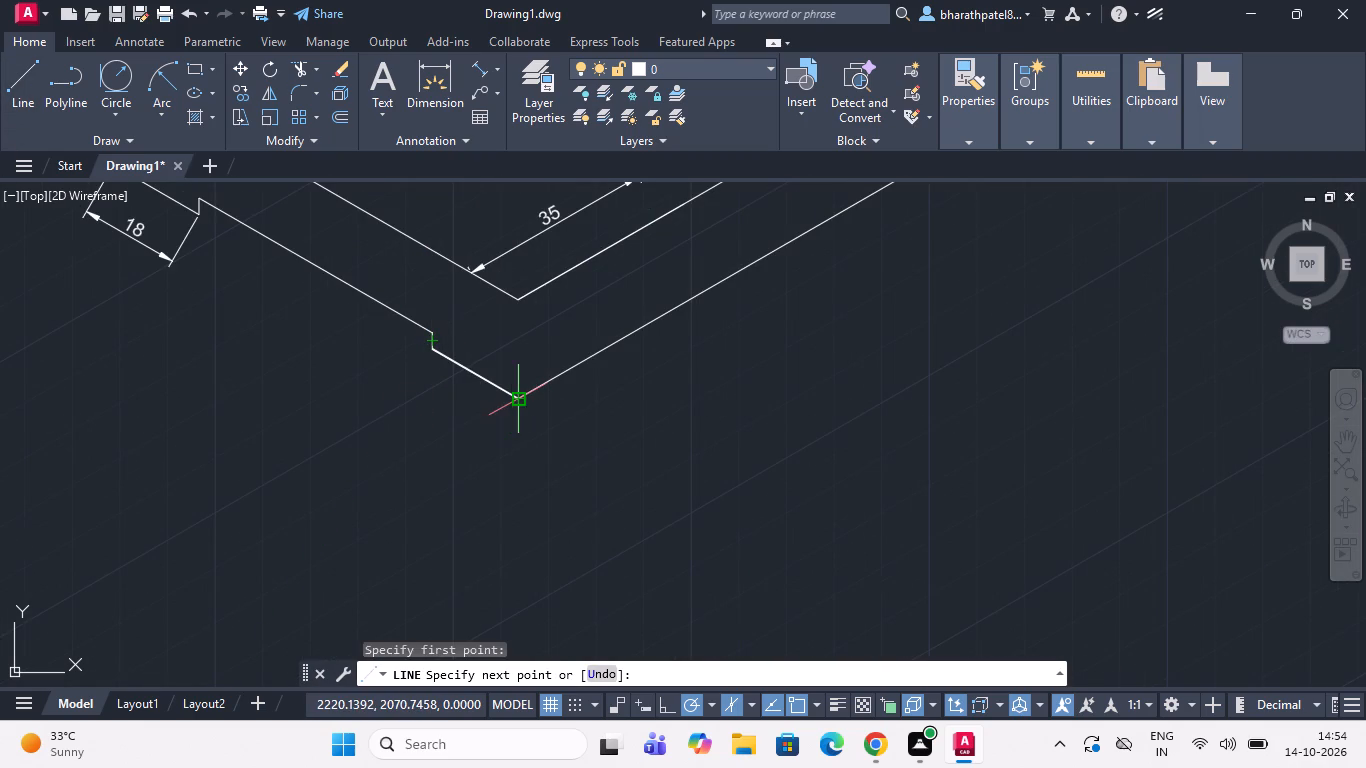
pyautogui.click(515, 400)
pyautogui.press('Escape')
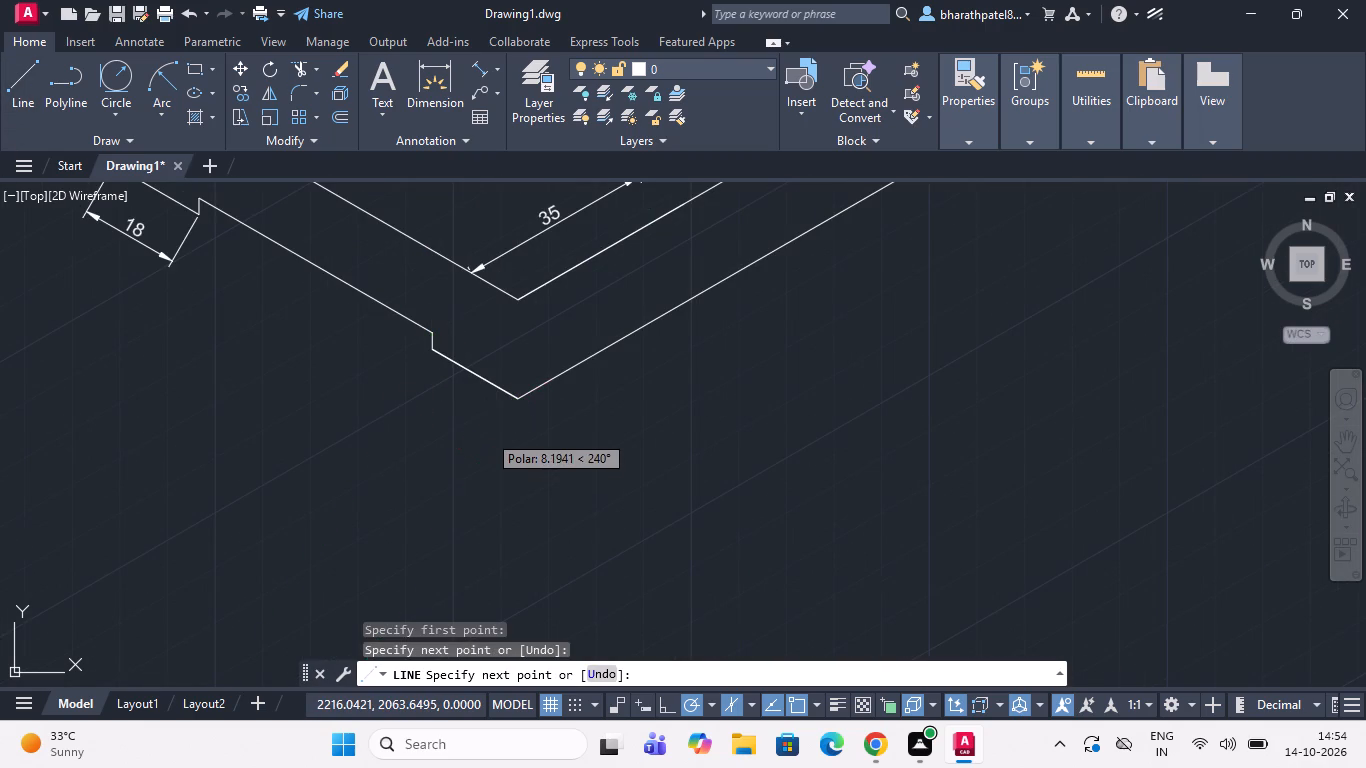
# Add an aligned dimension below the other foot, from the recess corner to the slab's lowest corner.
pyautogui.click(485, 67)
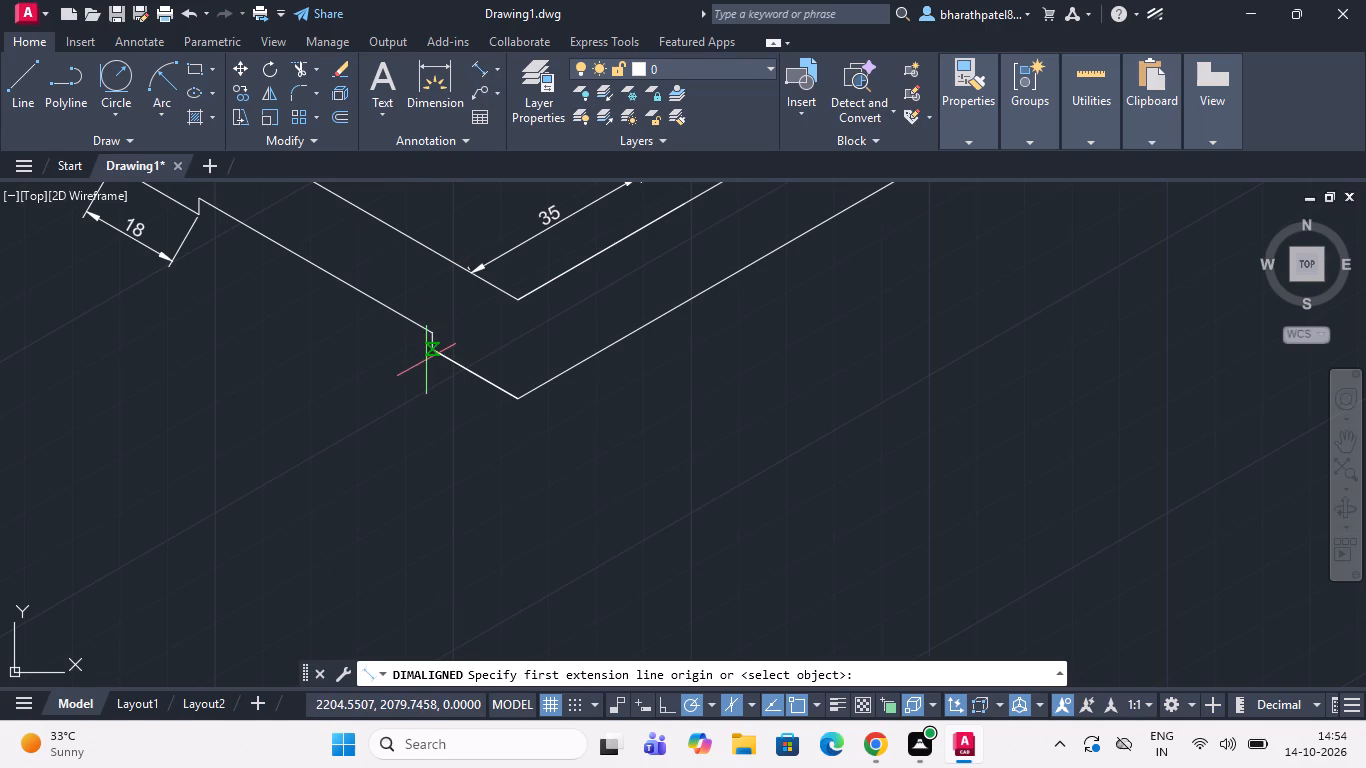
pyautogui.scroll(3, 426, 359)
pyautogui.click(440, 323)
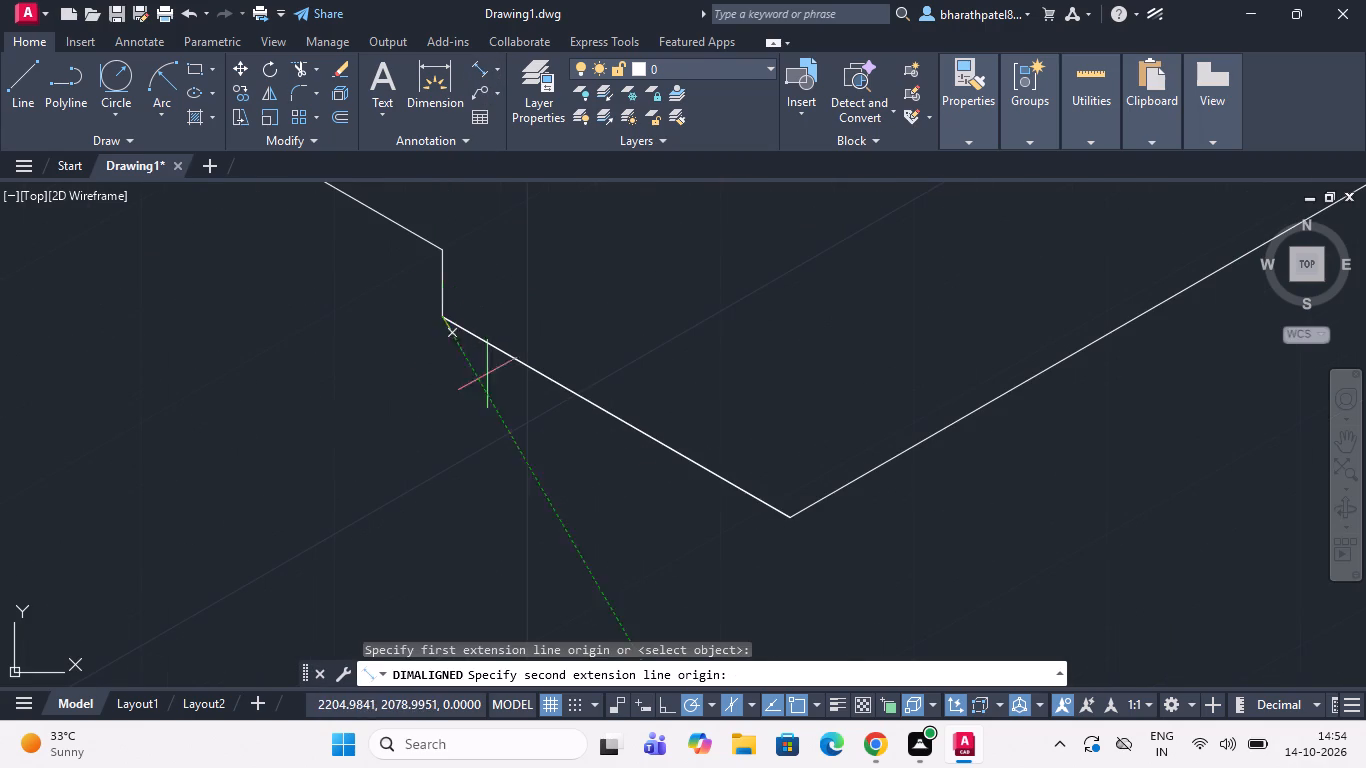
pyautogui.click(791, 521)
pyautogui.scroll(-2, 793, 519)
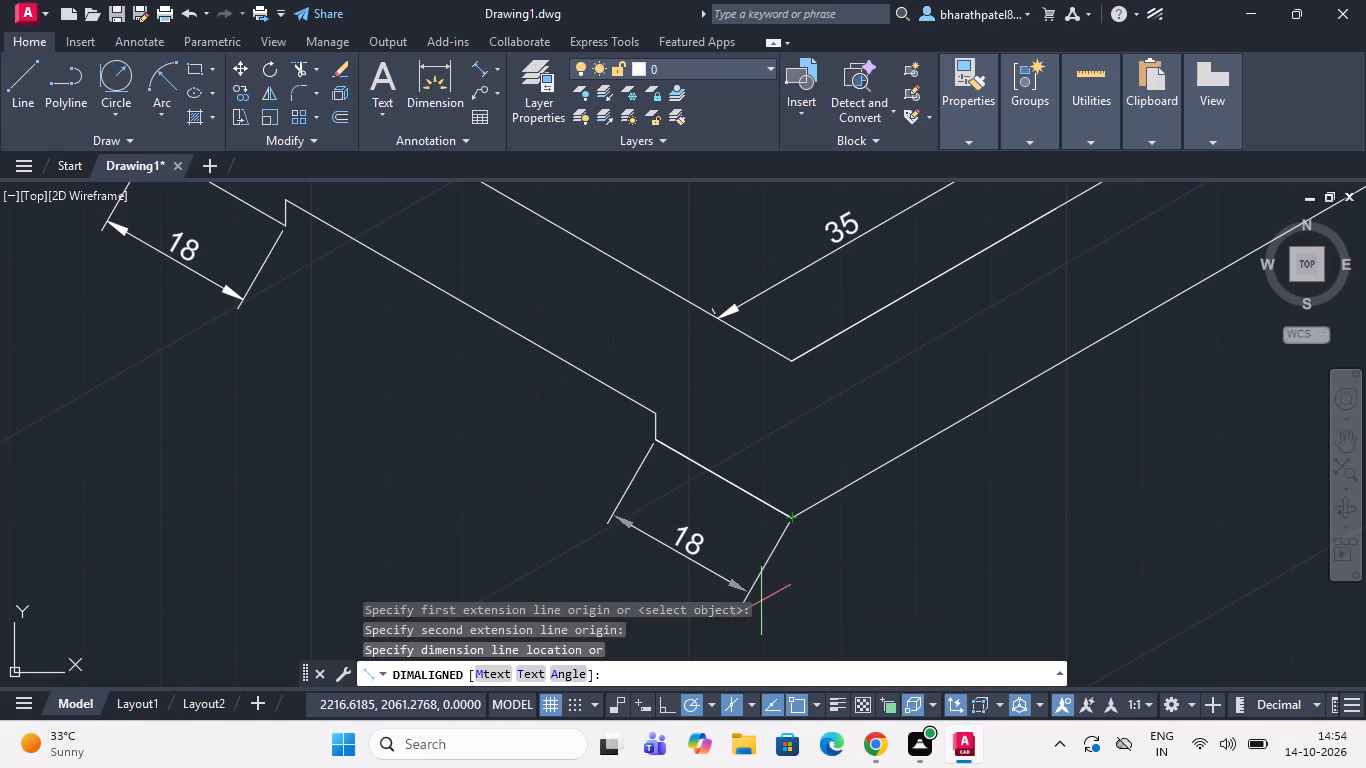
pyautogui.click(761, 601)
# Add an aligned dimension for the slab's overall width between the outer extension line ends, placed below both foot dimensions.
pyautogui.scroll(-3, 760, 441)
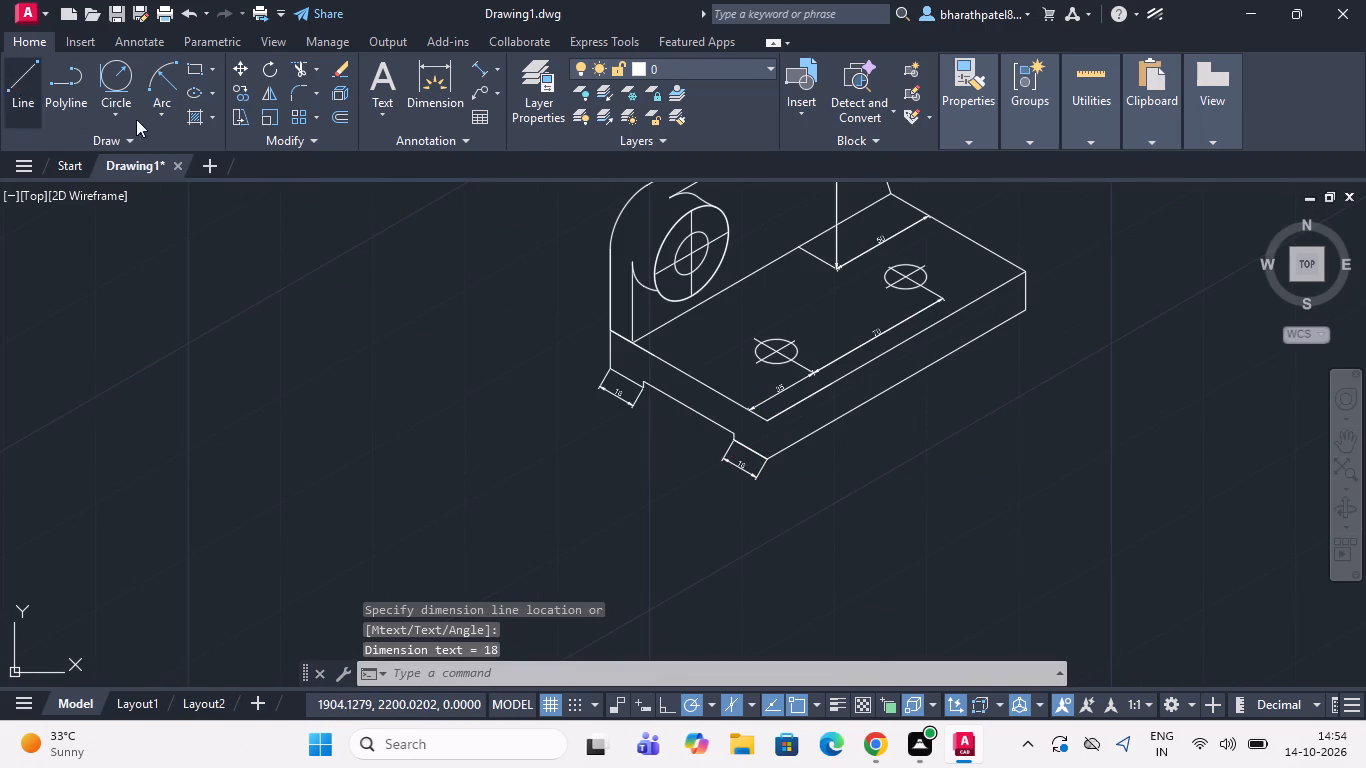
pyautogui.click(469, 70)
pyautogui.scroll(-2, 503, 263)
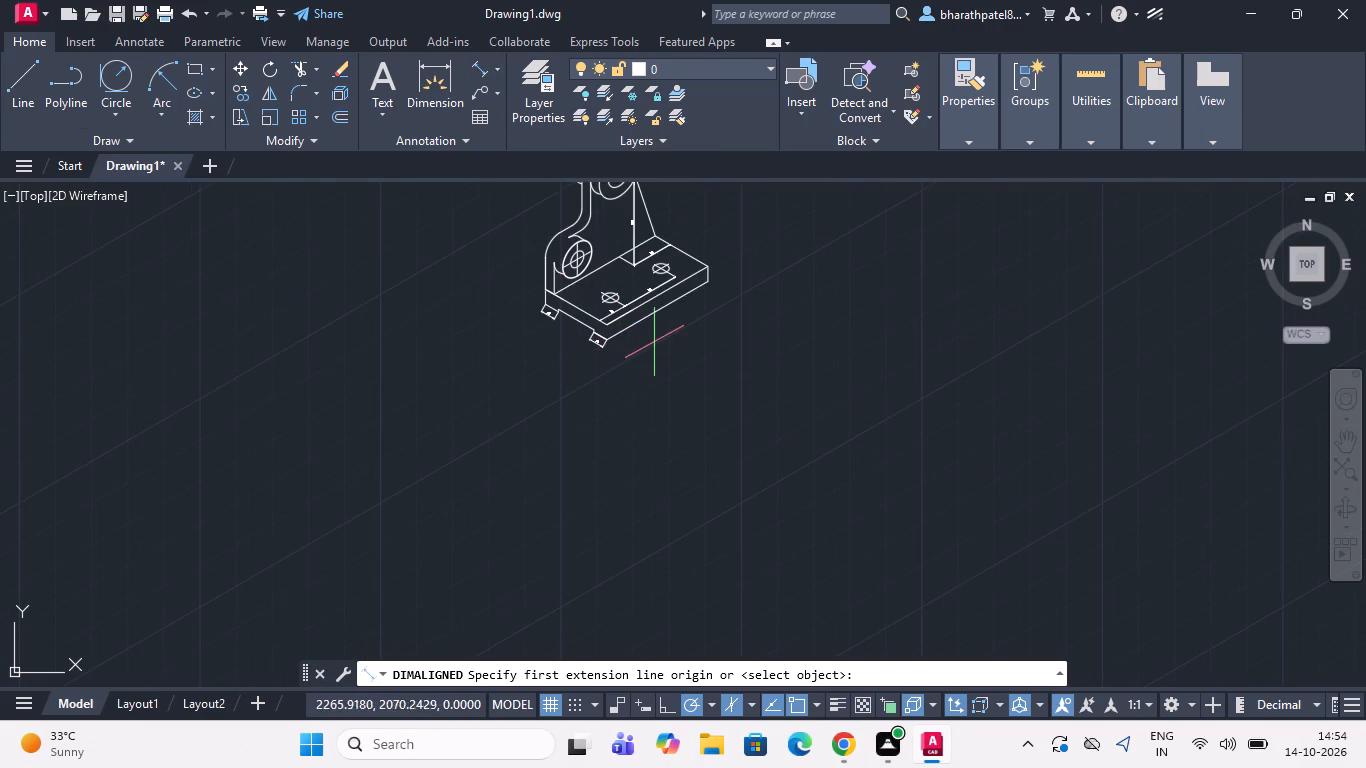
pyautogui.scroll(2, 654, 342)
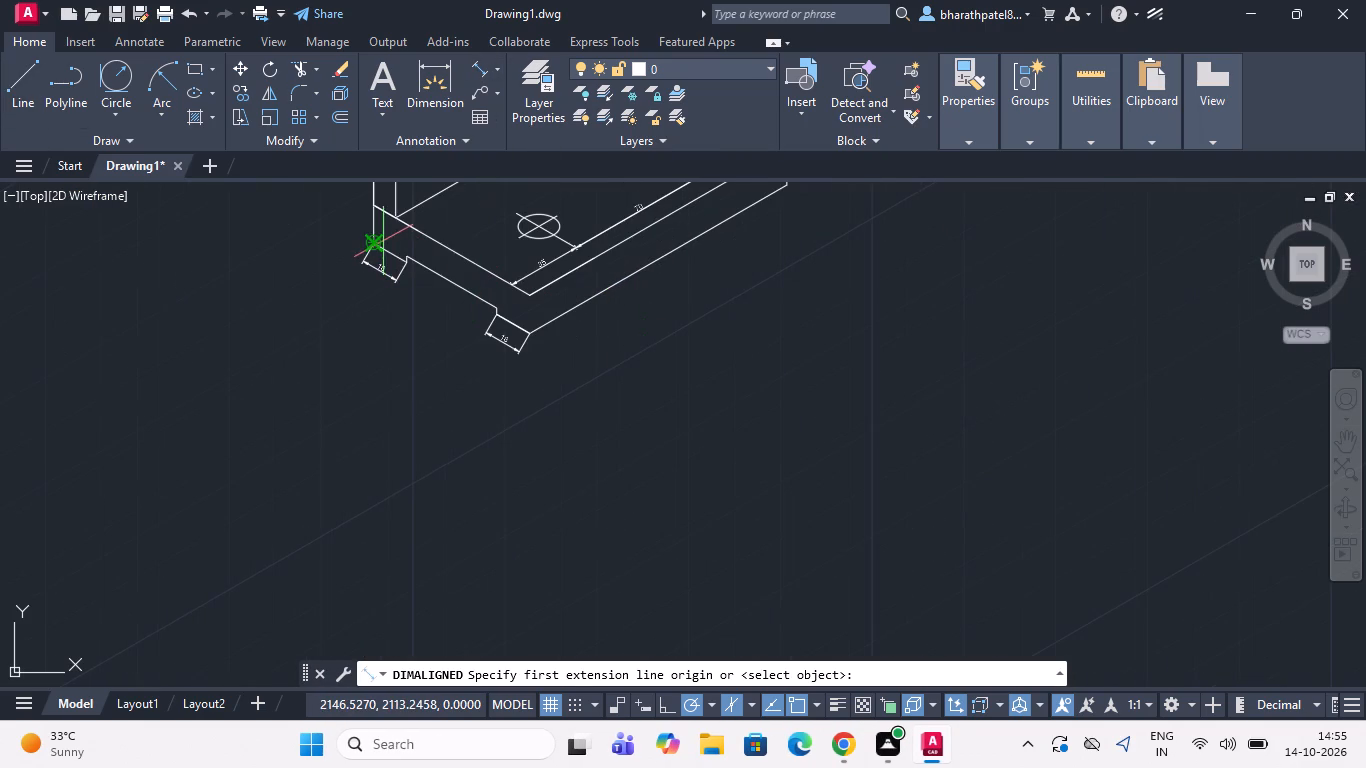
pyautogui.scroll(3, 379, 242)
pyautogui.click(305, 327)
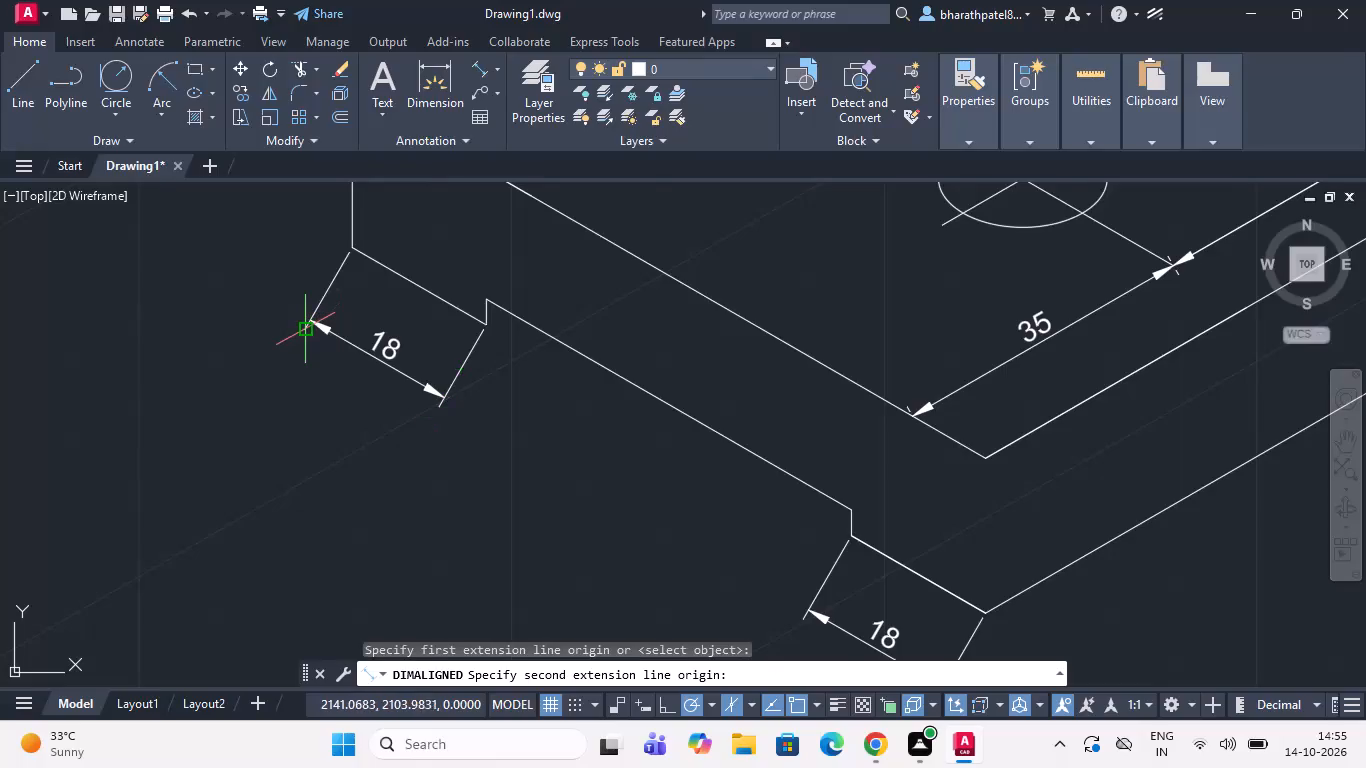
pyautogui.scroll(3, 305, 327)
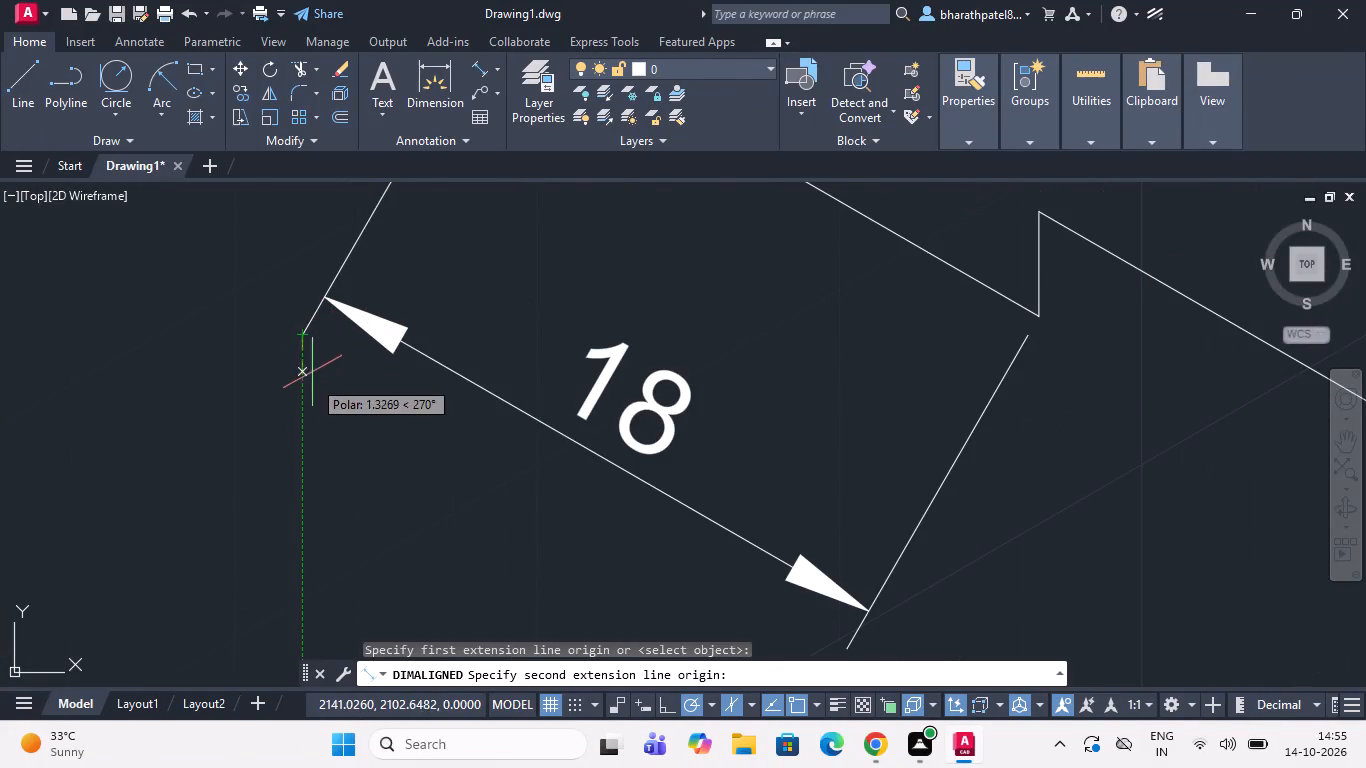
pyautogui.scroll(-9, 312, 364)
pyautogui.scroll(4, 352, 401)
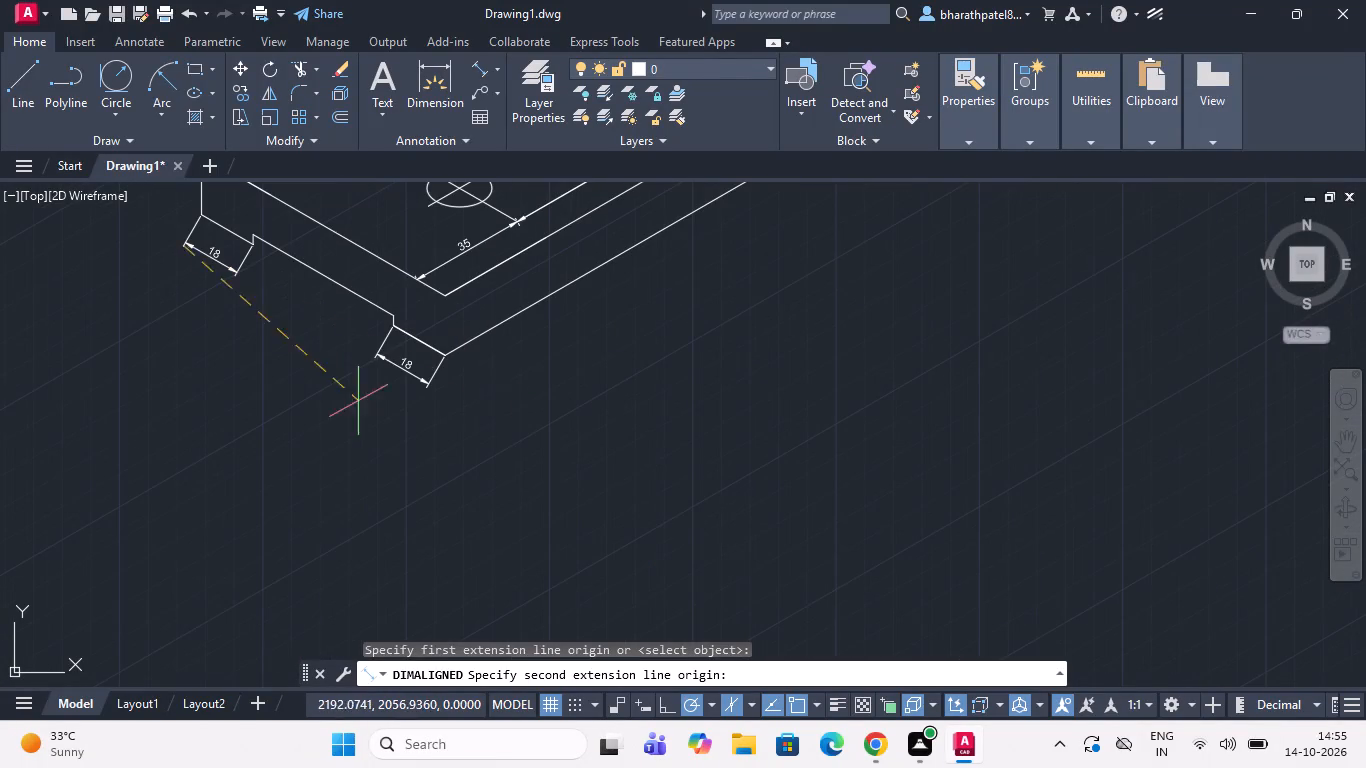
pyautogui.scroll(4, 426, 405)
pyautogui.click(419, 283)
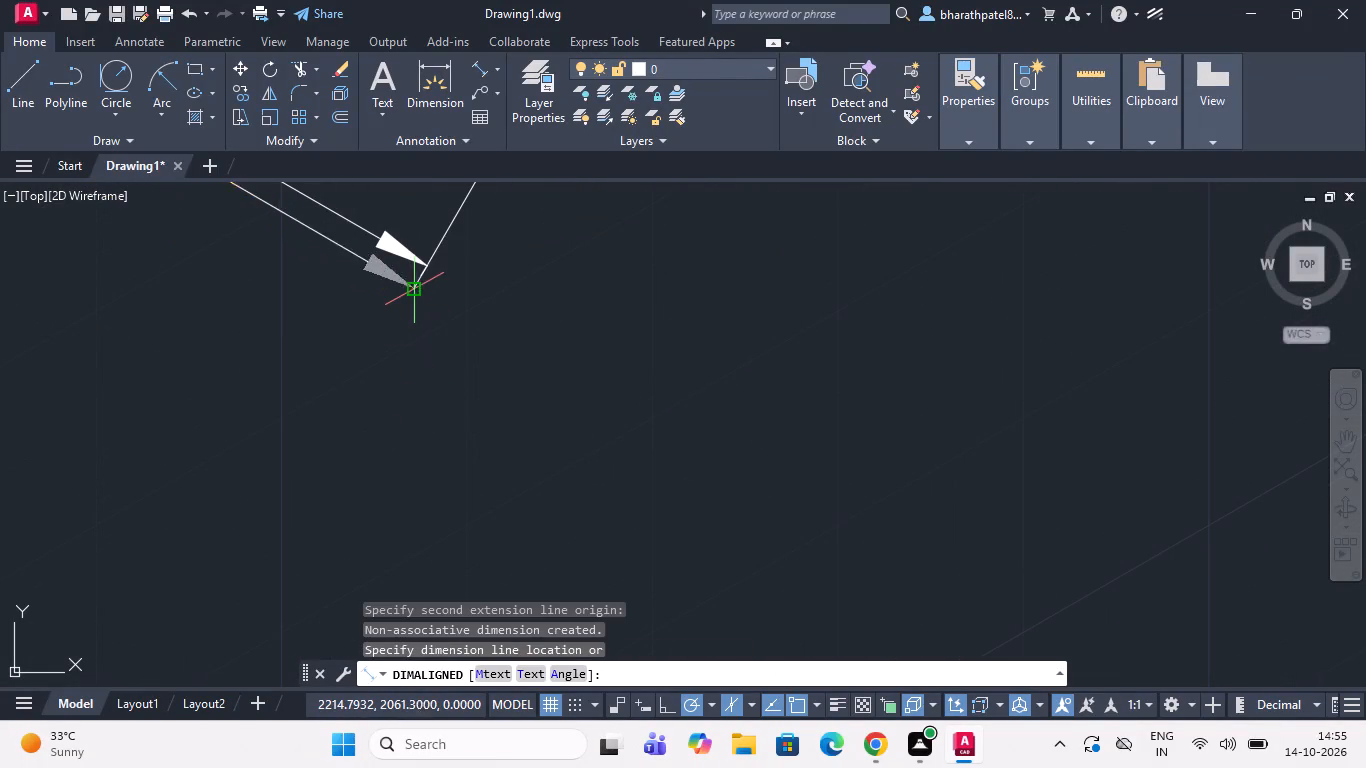
pyautogui.scroll(-5, 419, 282)
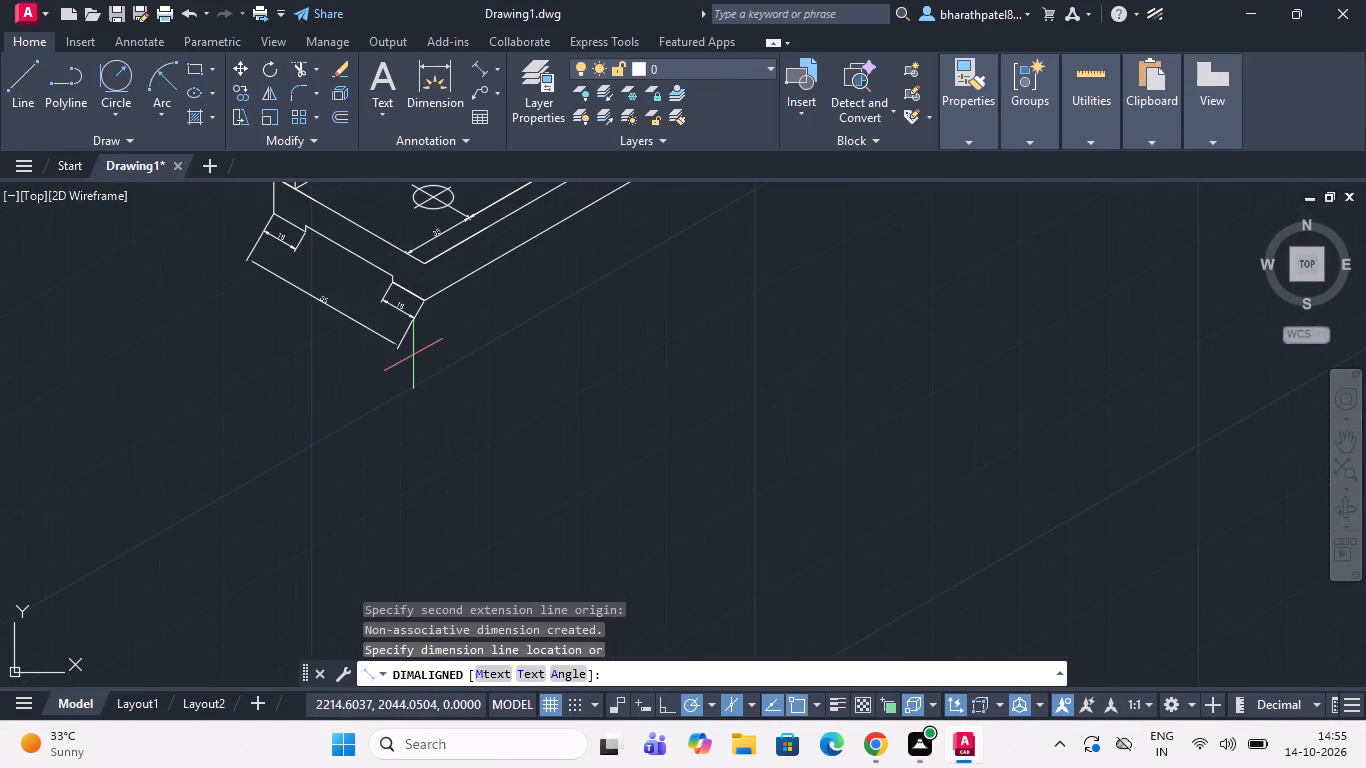
pyautogui.click(413, 353)
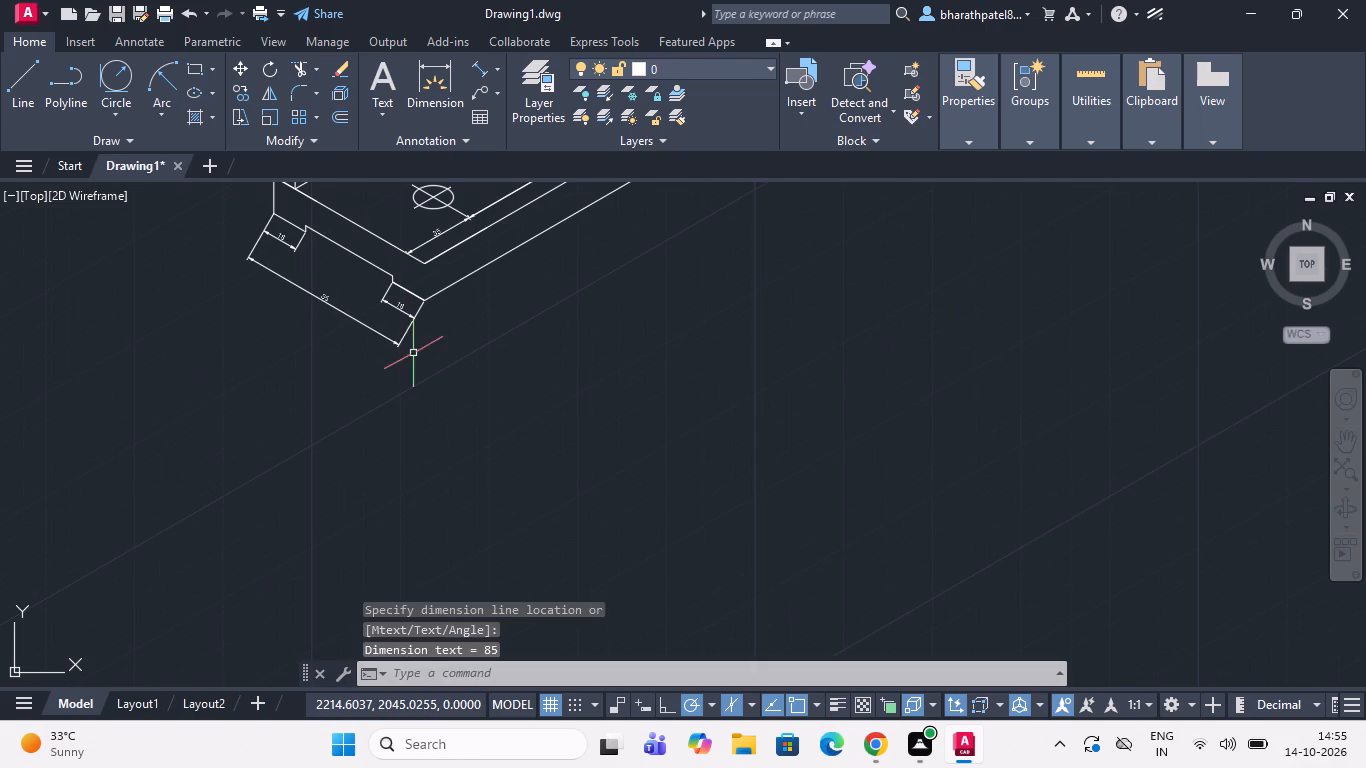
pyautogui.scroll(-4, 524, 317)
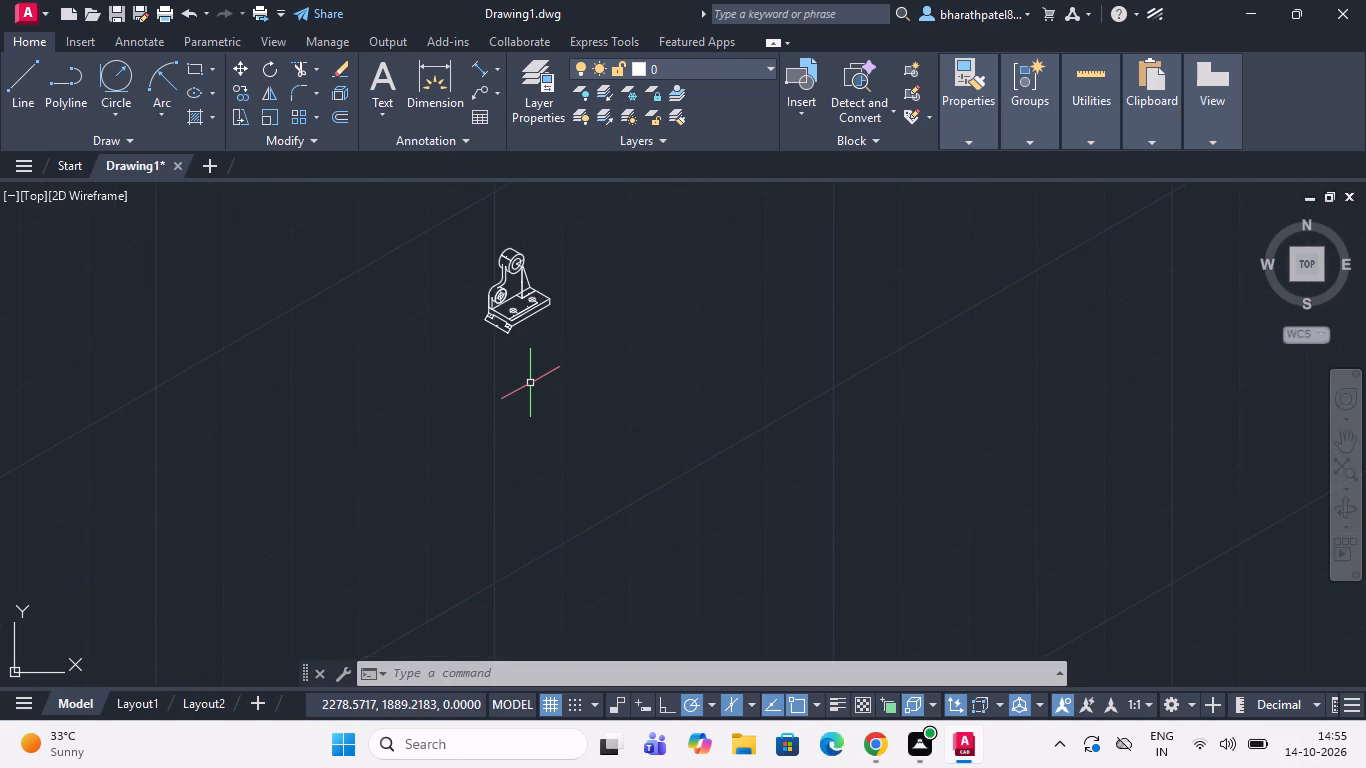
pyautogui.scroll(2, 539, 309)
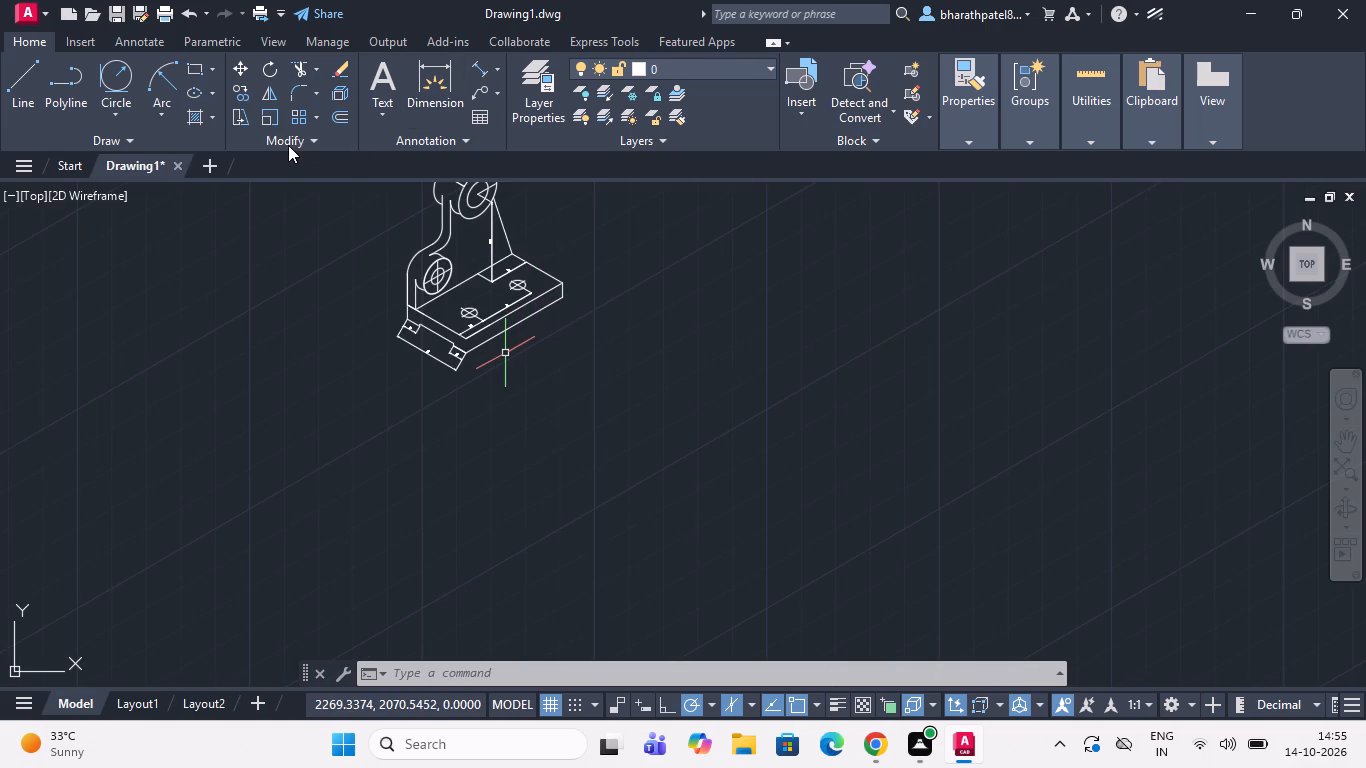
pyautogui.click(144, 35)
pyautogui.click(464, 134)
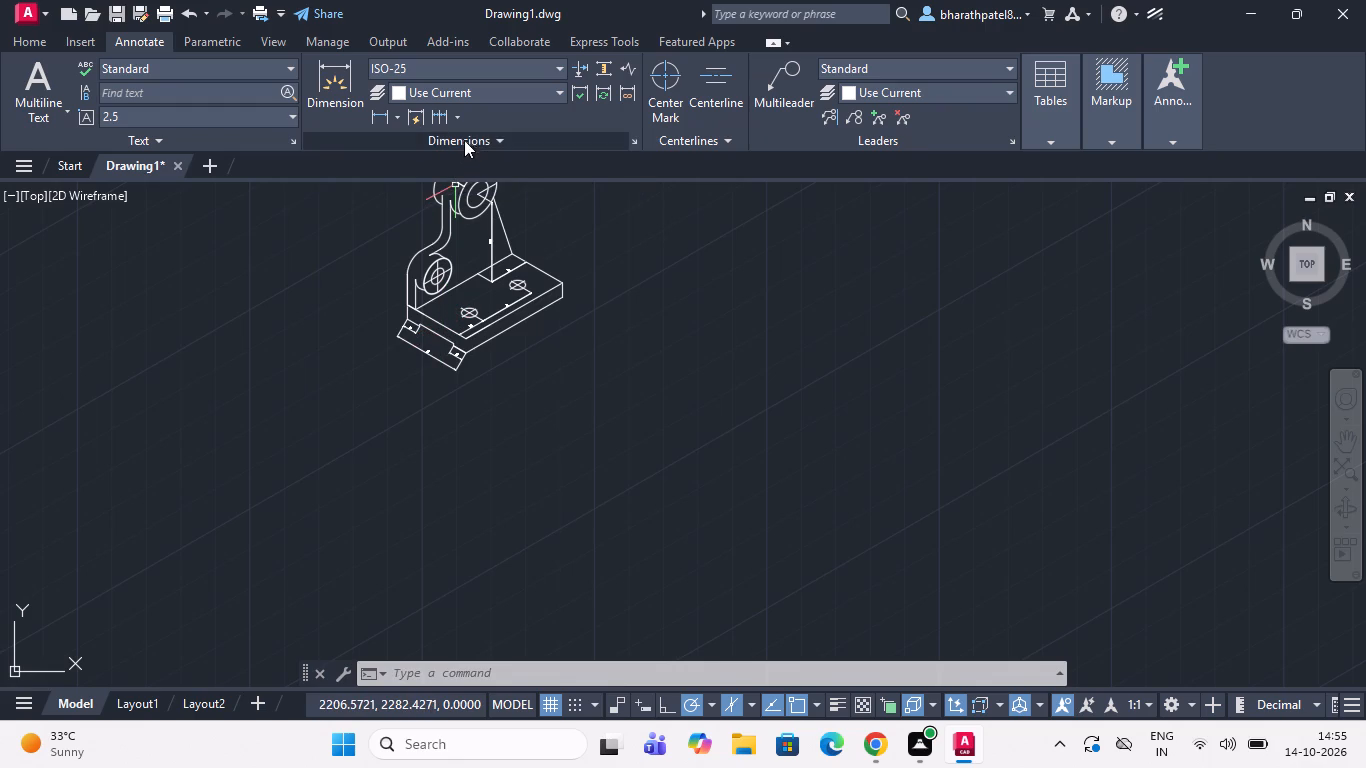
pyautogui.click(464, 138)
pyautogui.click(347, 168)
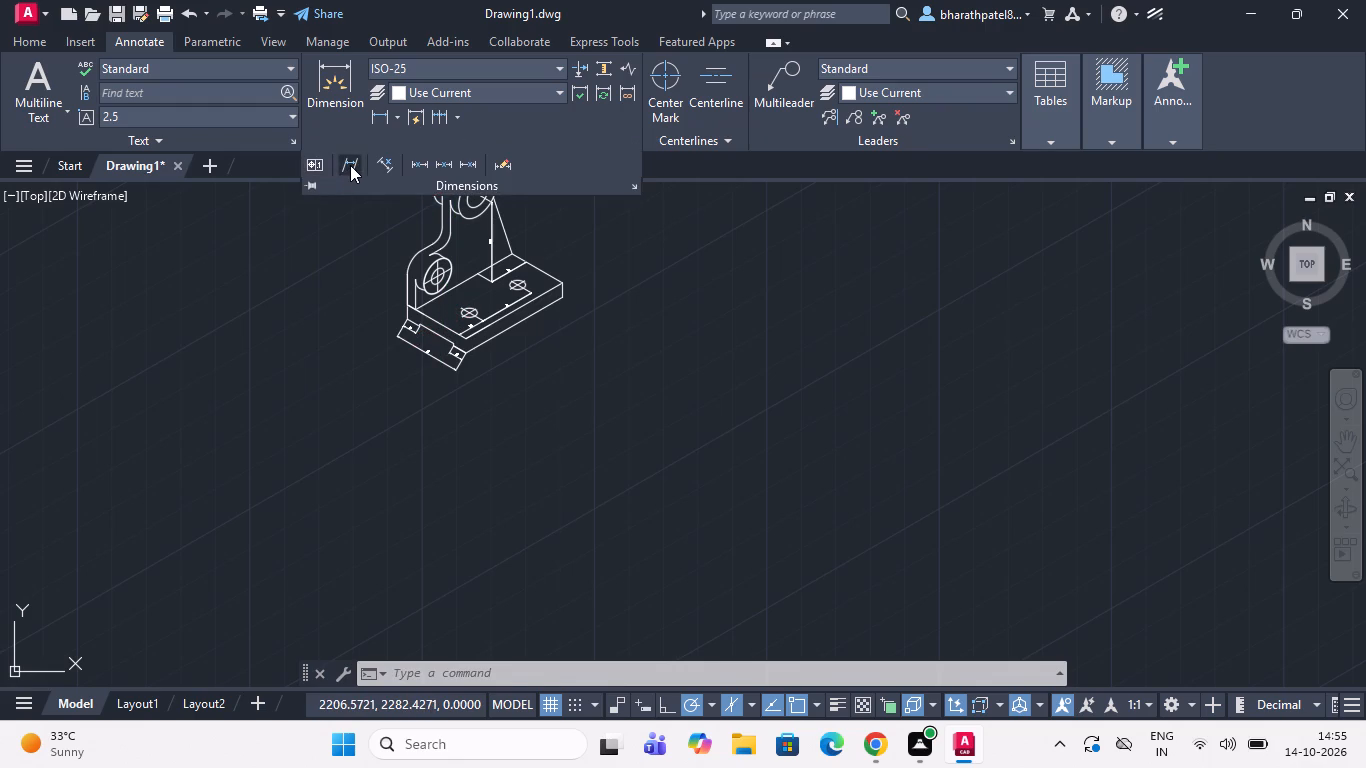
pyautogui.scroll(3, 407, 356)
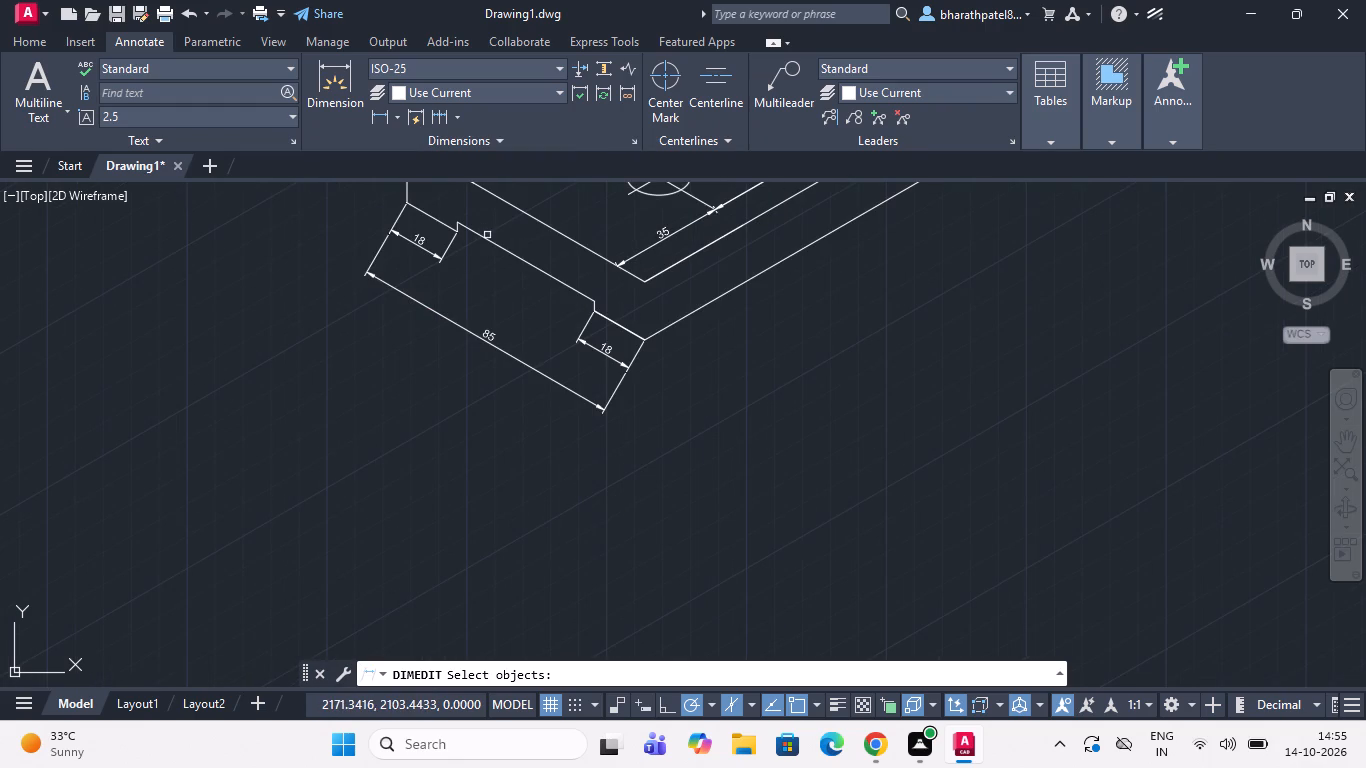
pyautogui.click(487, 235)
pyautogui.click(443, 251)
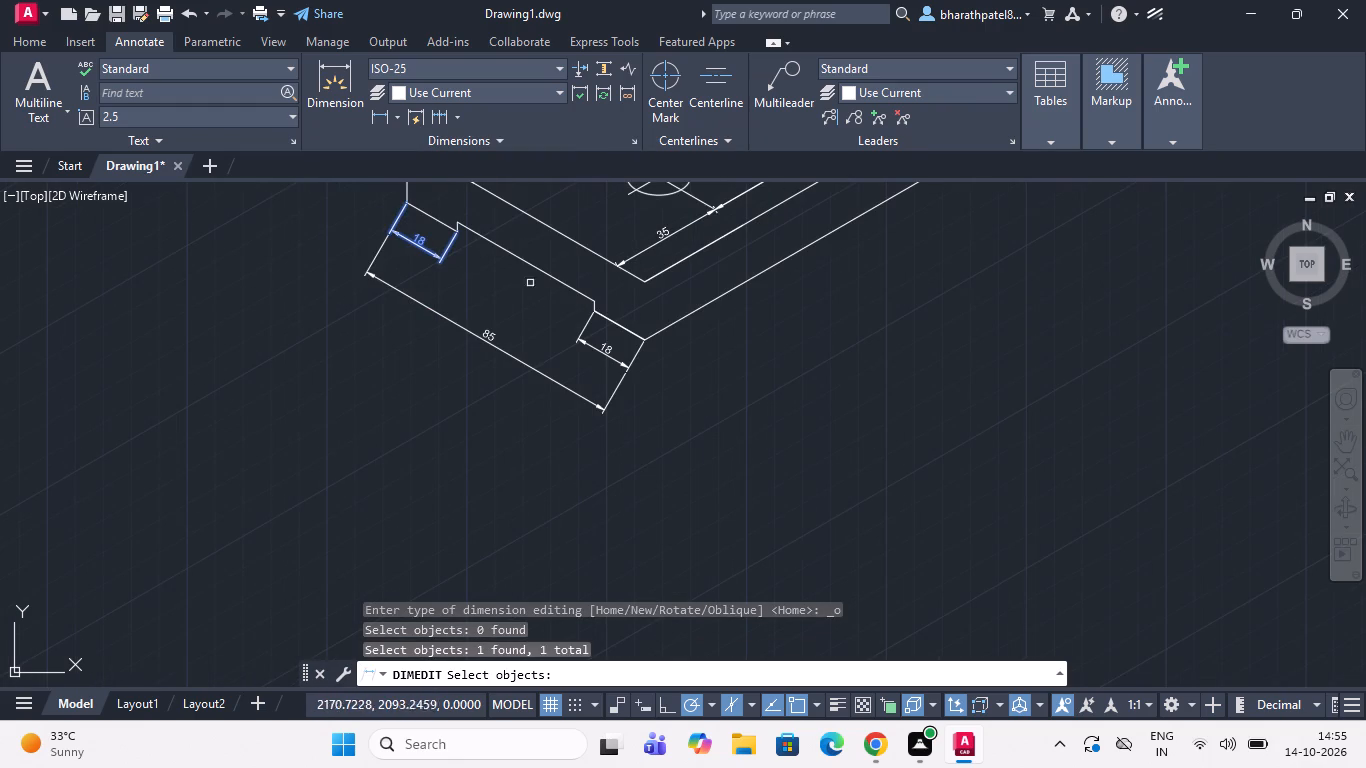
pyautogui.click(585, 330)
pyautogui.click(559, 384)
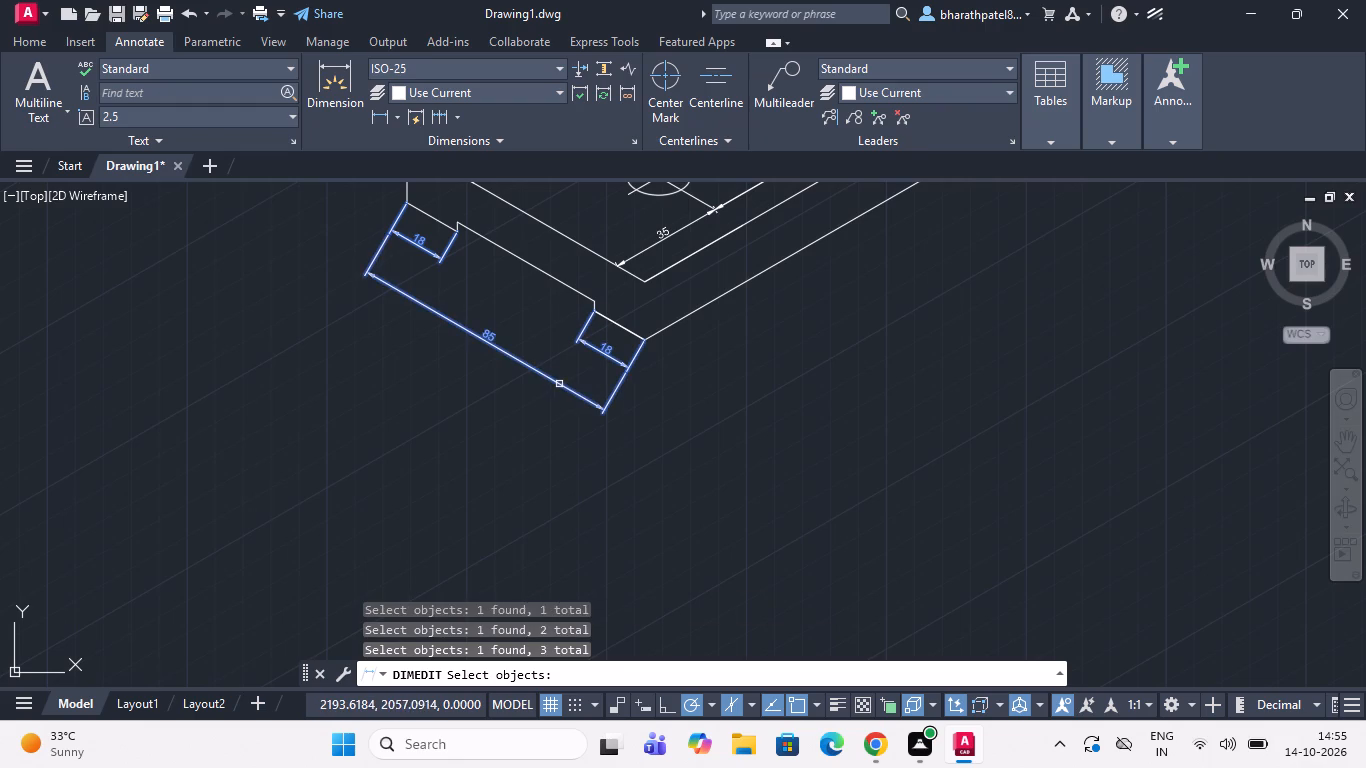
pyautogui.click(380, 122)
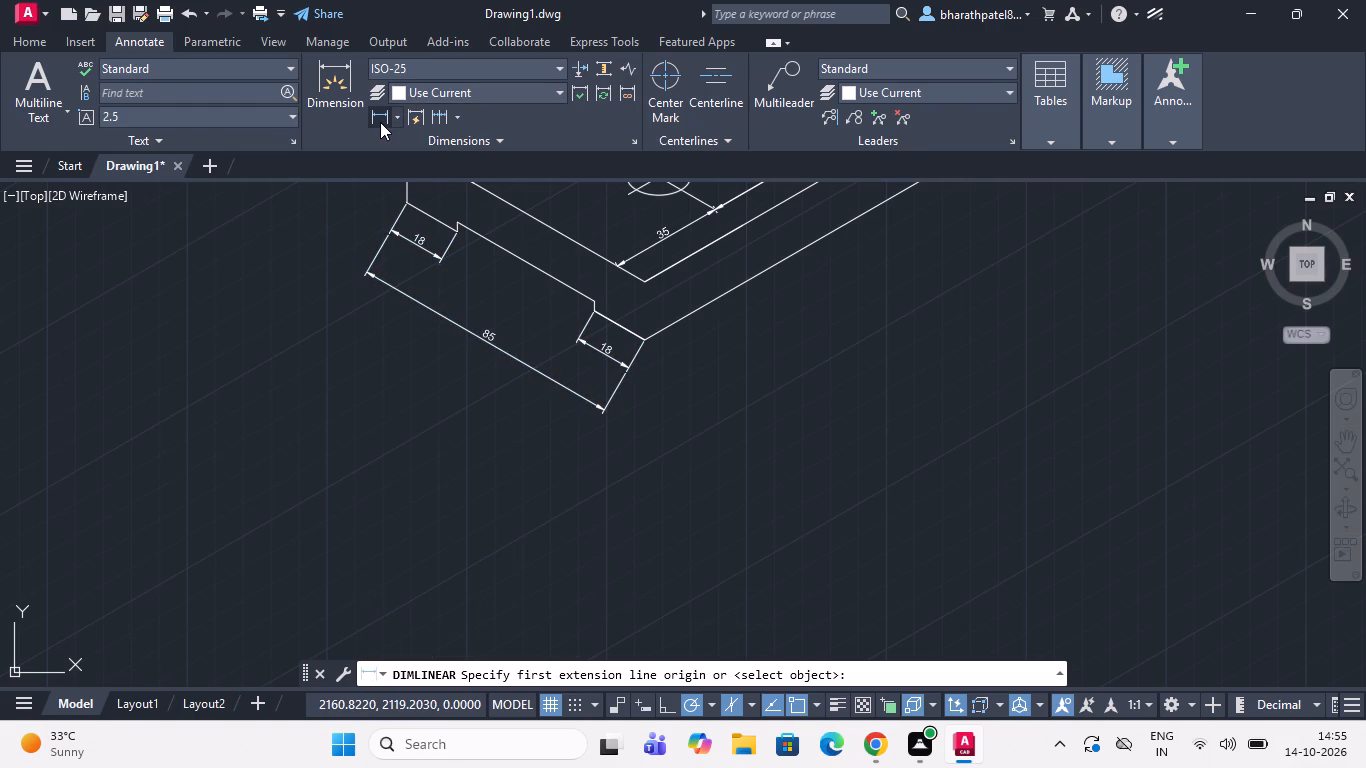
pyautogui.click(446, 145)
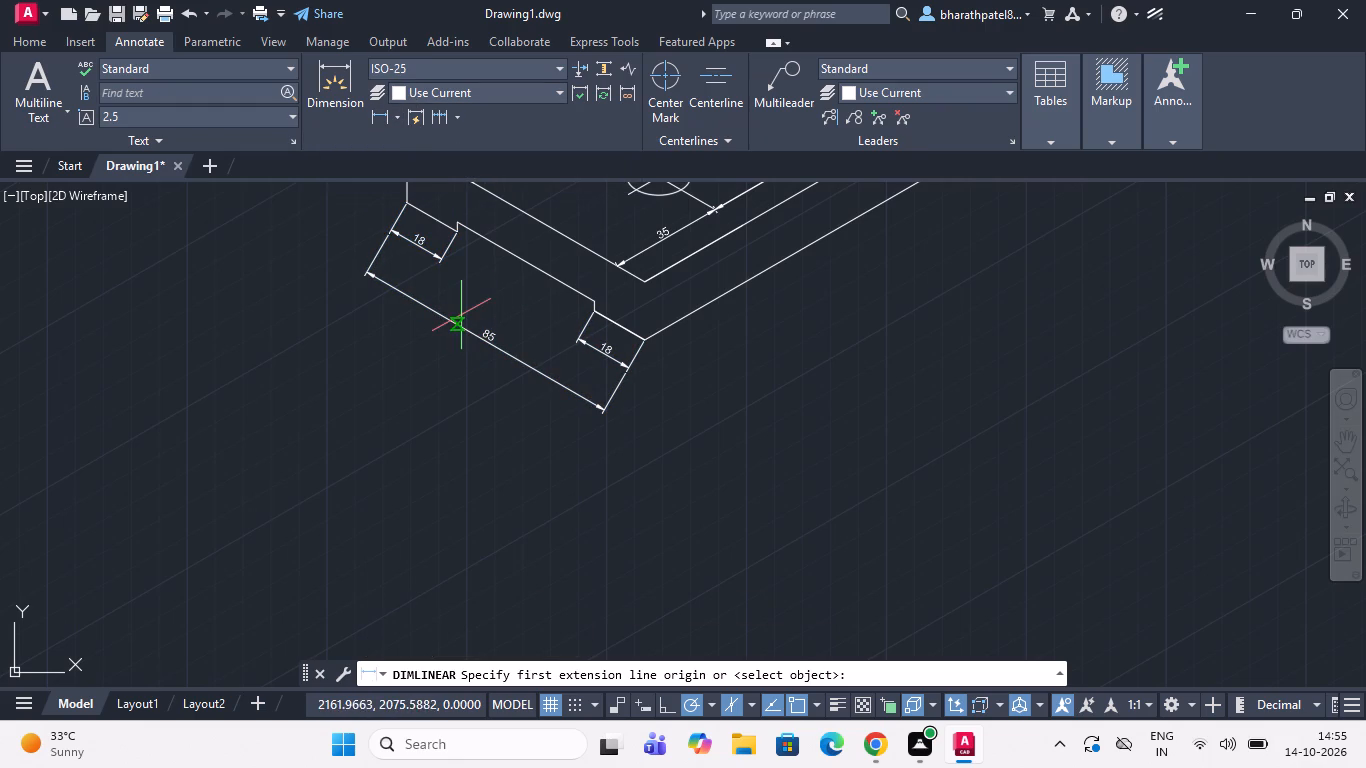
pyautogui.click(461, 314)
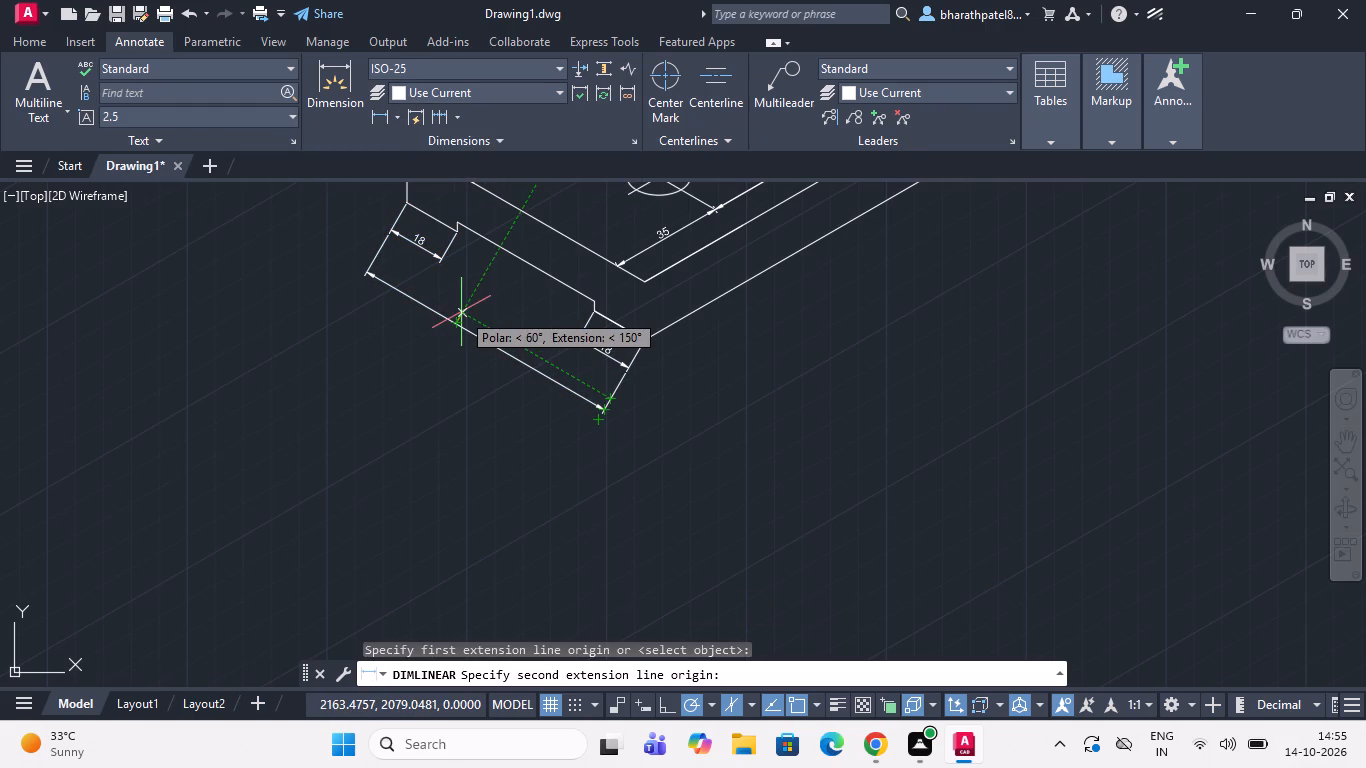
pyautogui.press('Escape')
# Oblique the overall width dimension and the two foot dimensions at the slab's lower end to 90 degrees.
pyautogui.click(458, 324)
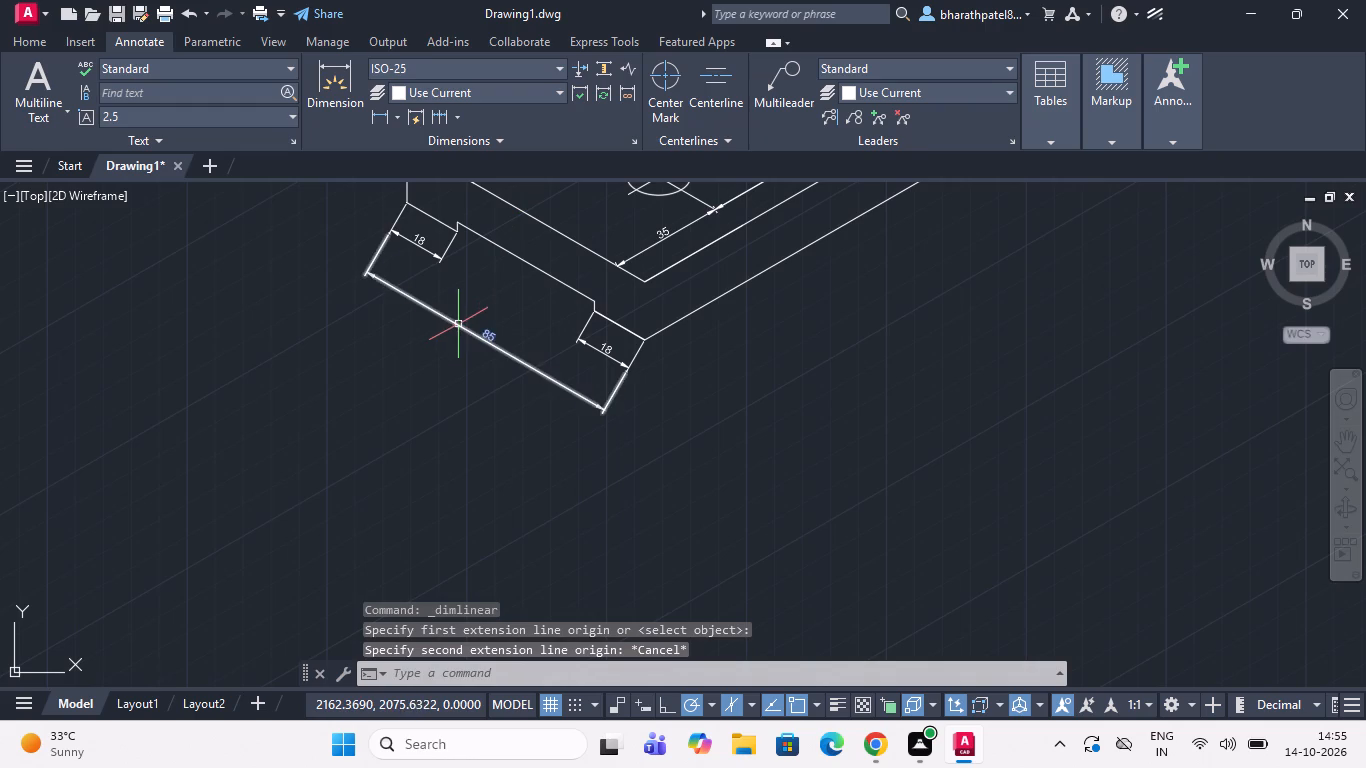
pyautogui.click(441, 251)
pyautogui.click(443, 253)
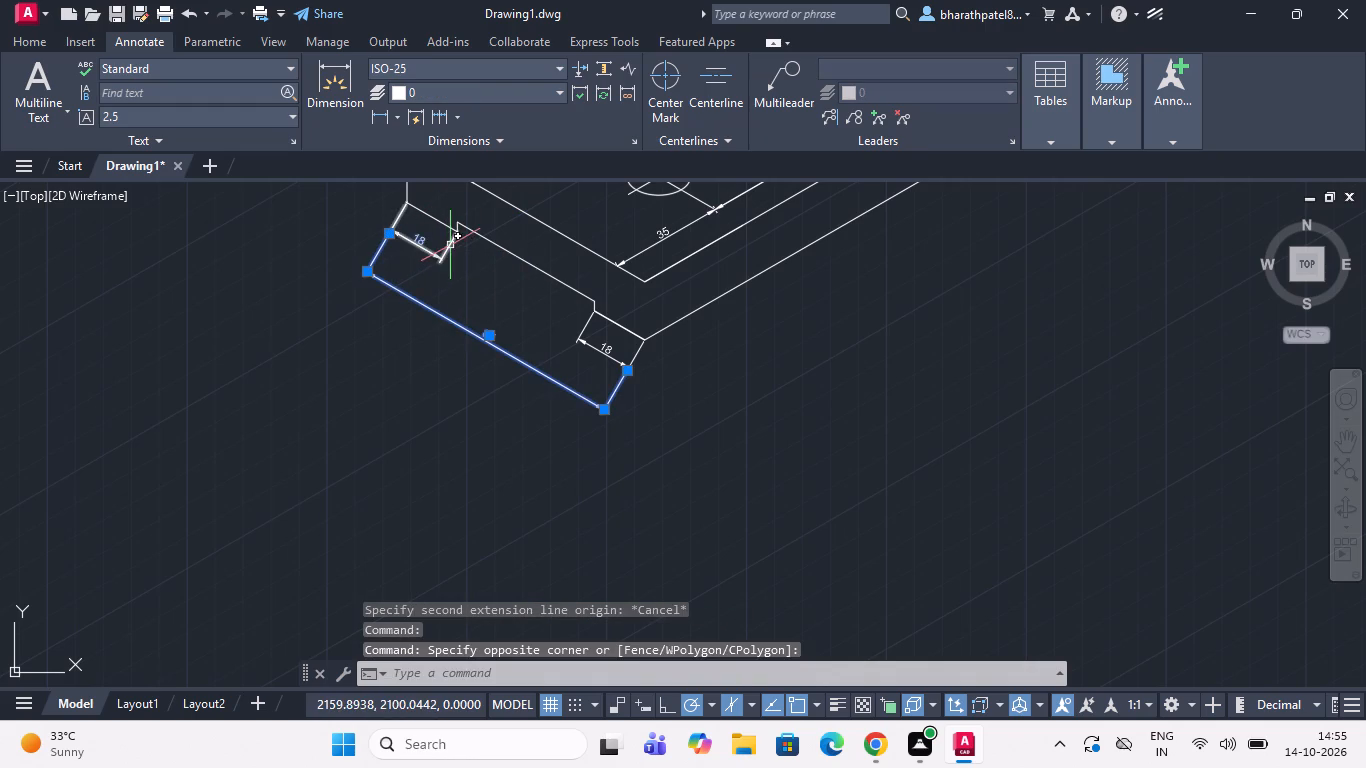
pyautogui.click(452, 245)
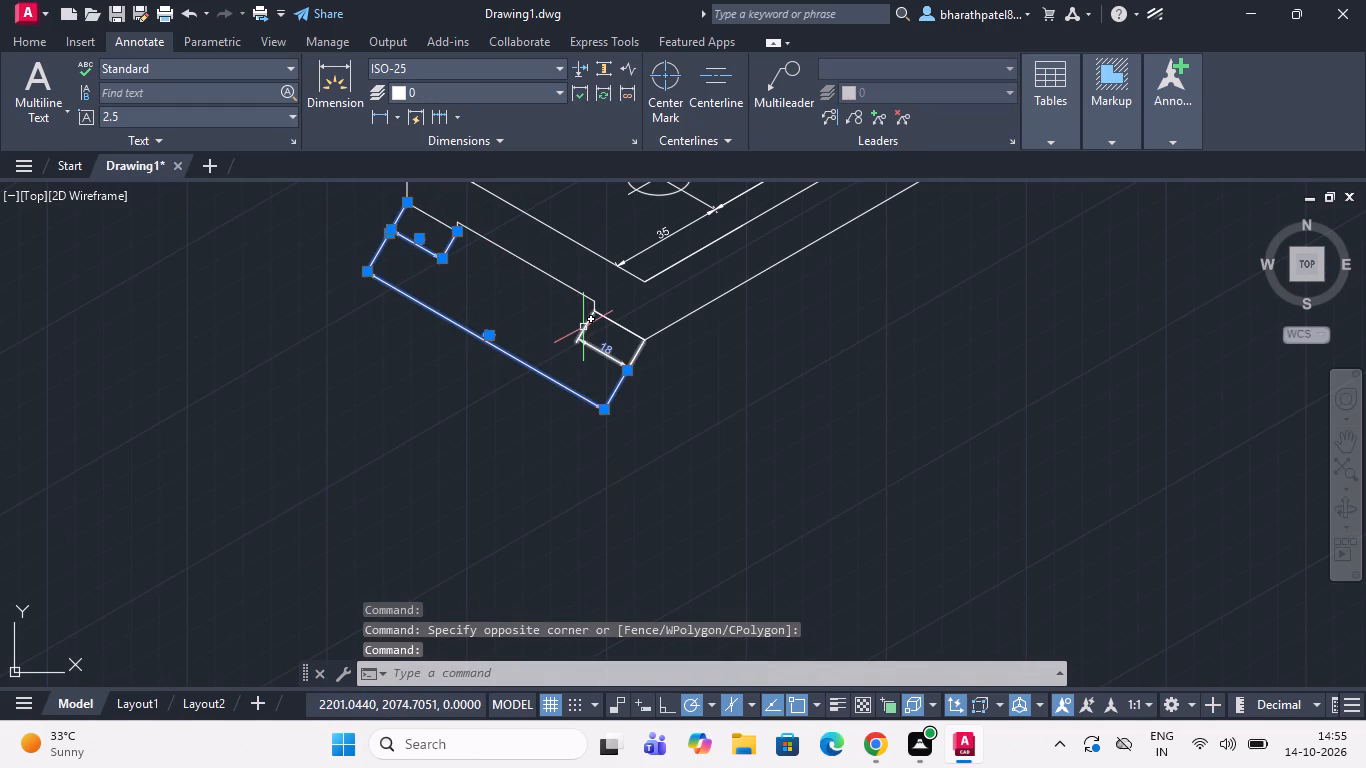
pyautogui.click(583, 326)
pyautogui.click(455, 132)
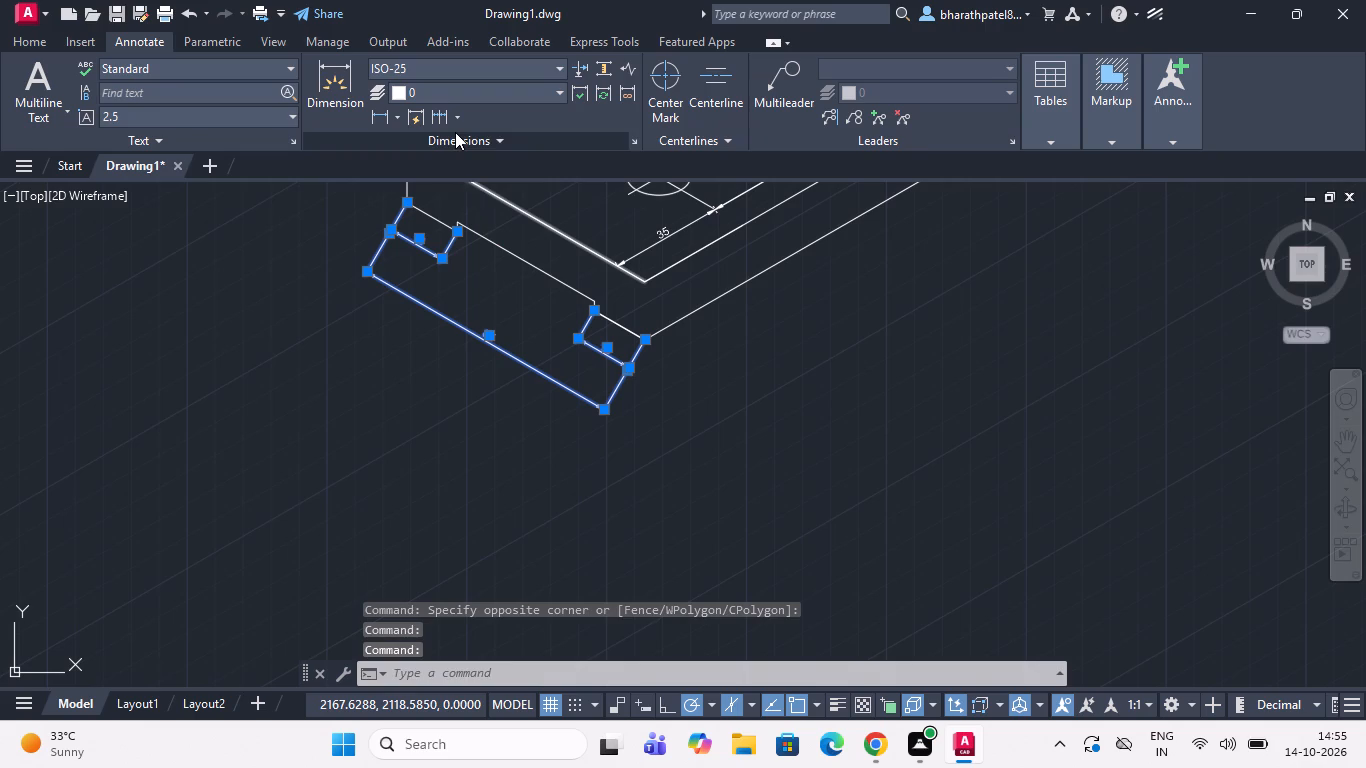
pyautogui.click(357, 161)
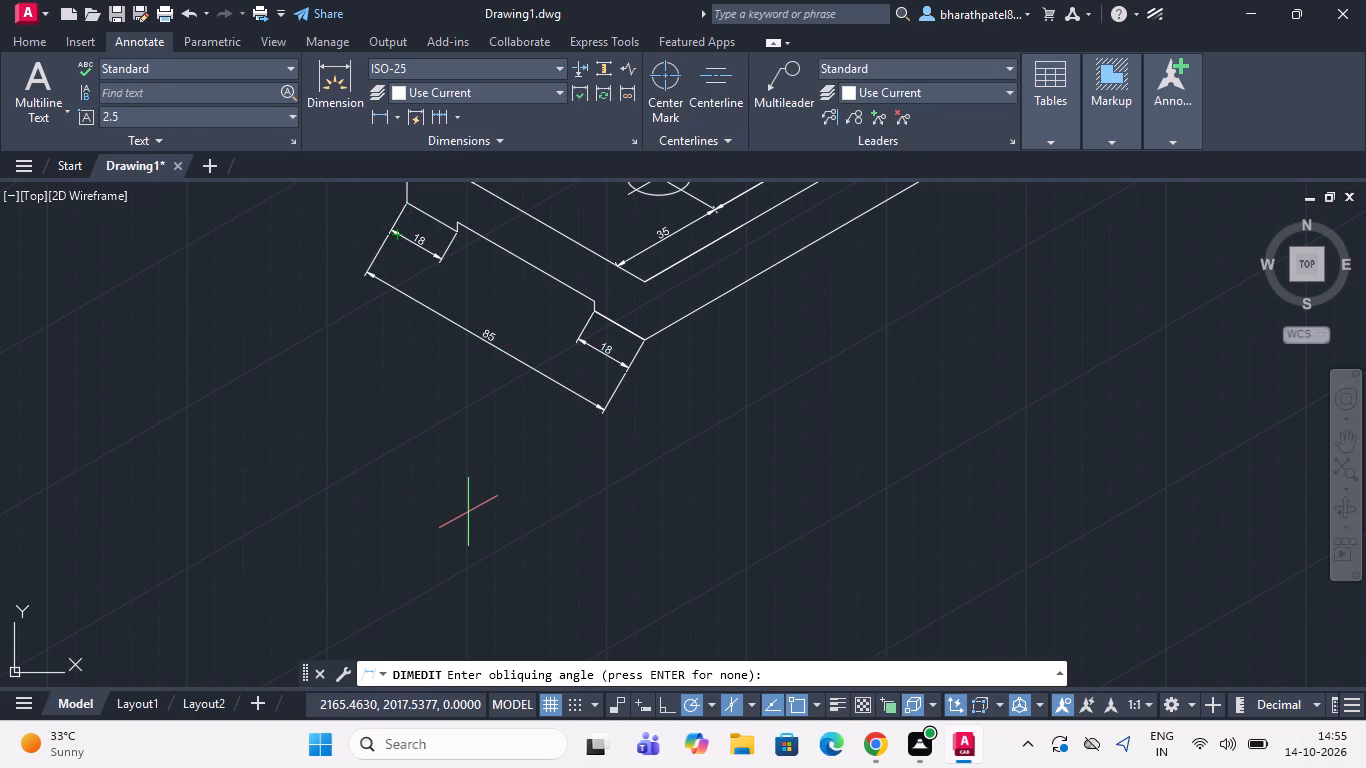
pyautogui.write('90')
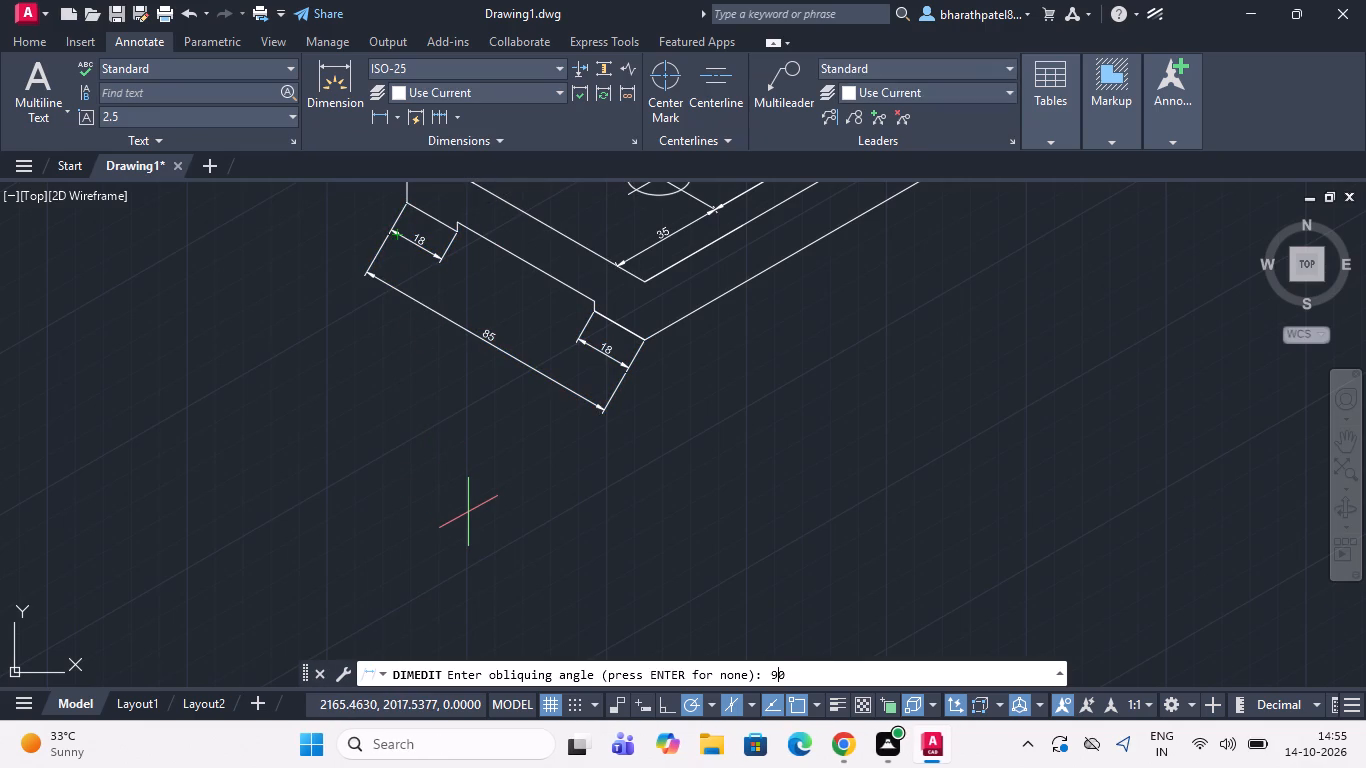
pyautogui.press('Return')
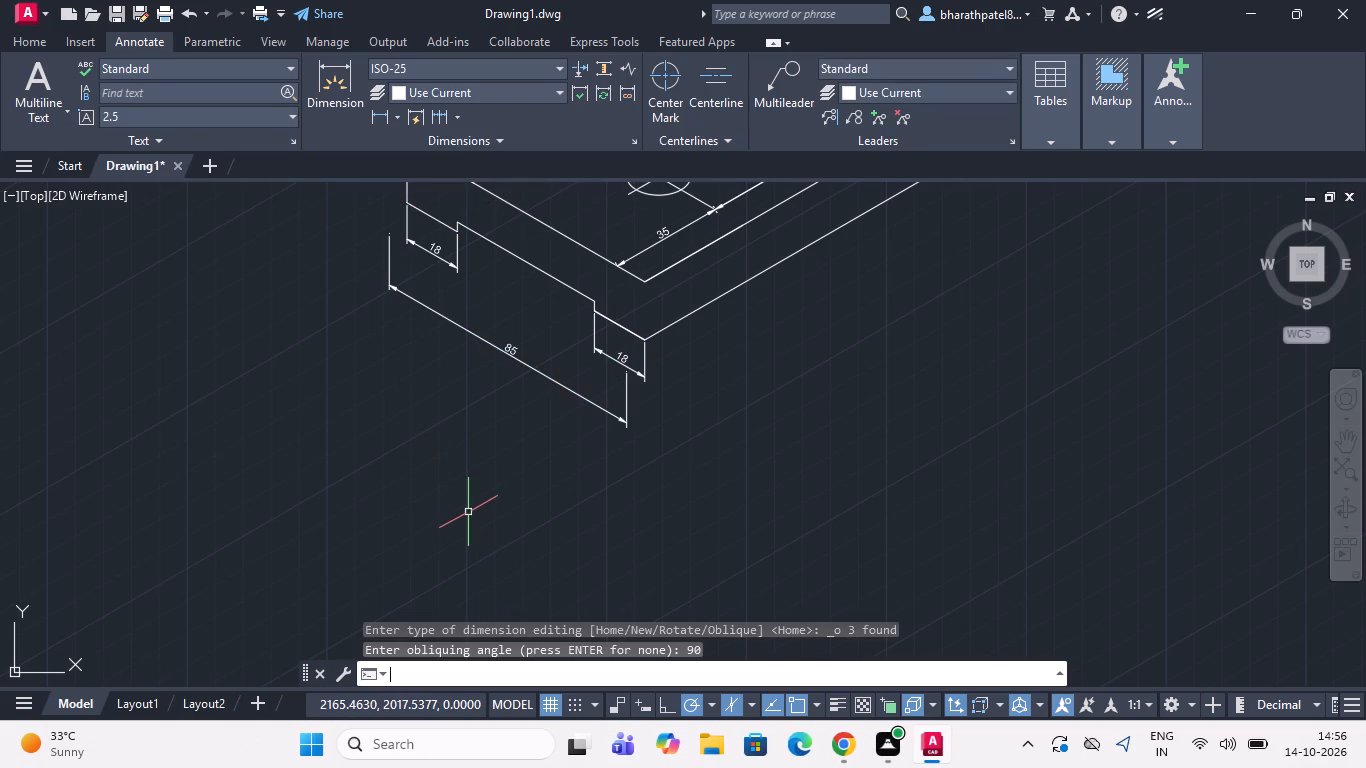
pyautogui.scroll(-1, 289, 461)
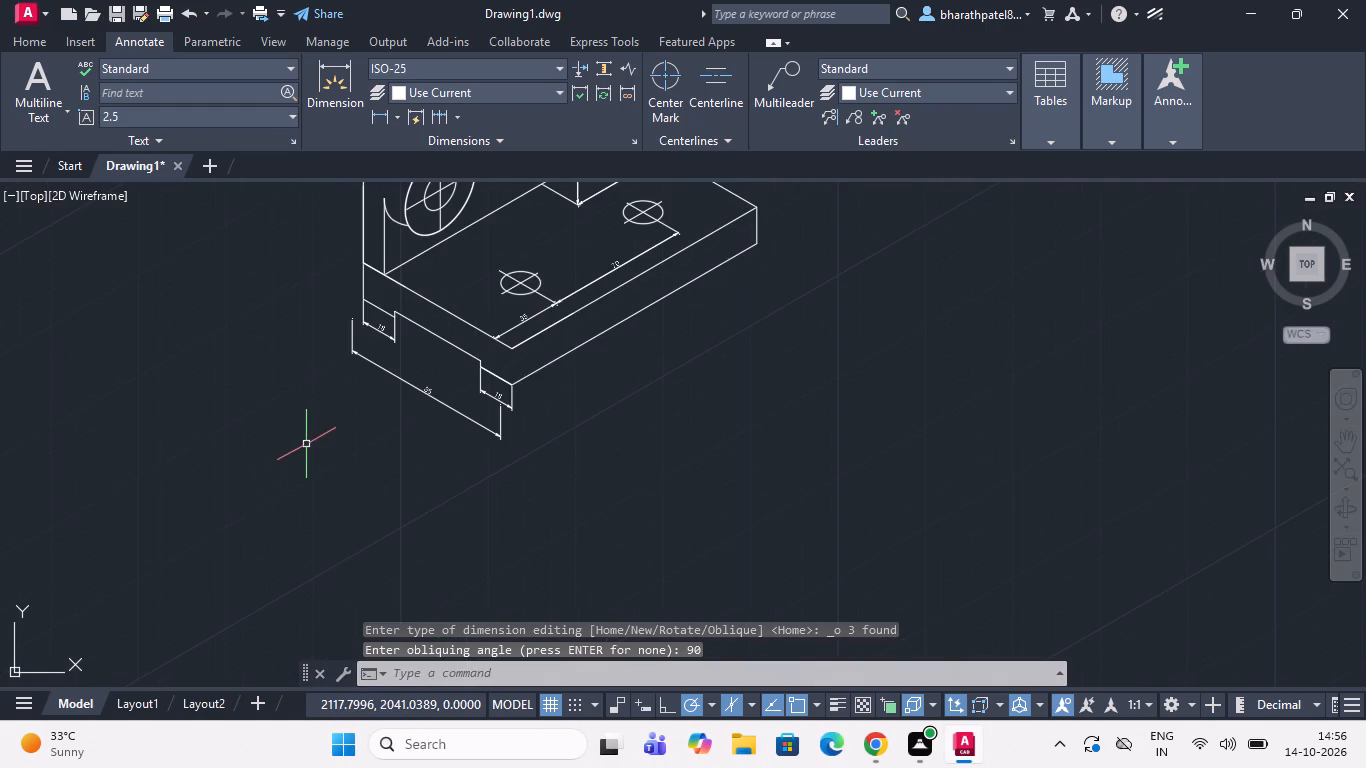
pyautogui.press('Escape')
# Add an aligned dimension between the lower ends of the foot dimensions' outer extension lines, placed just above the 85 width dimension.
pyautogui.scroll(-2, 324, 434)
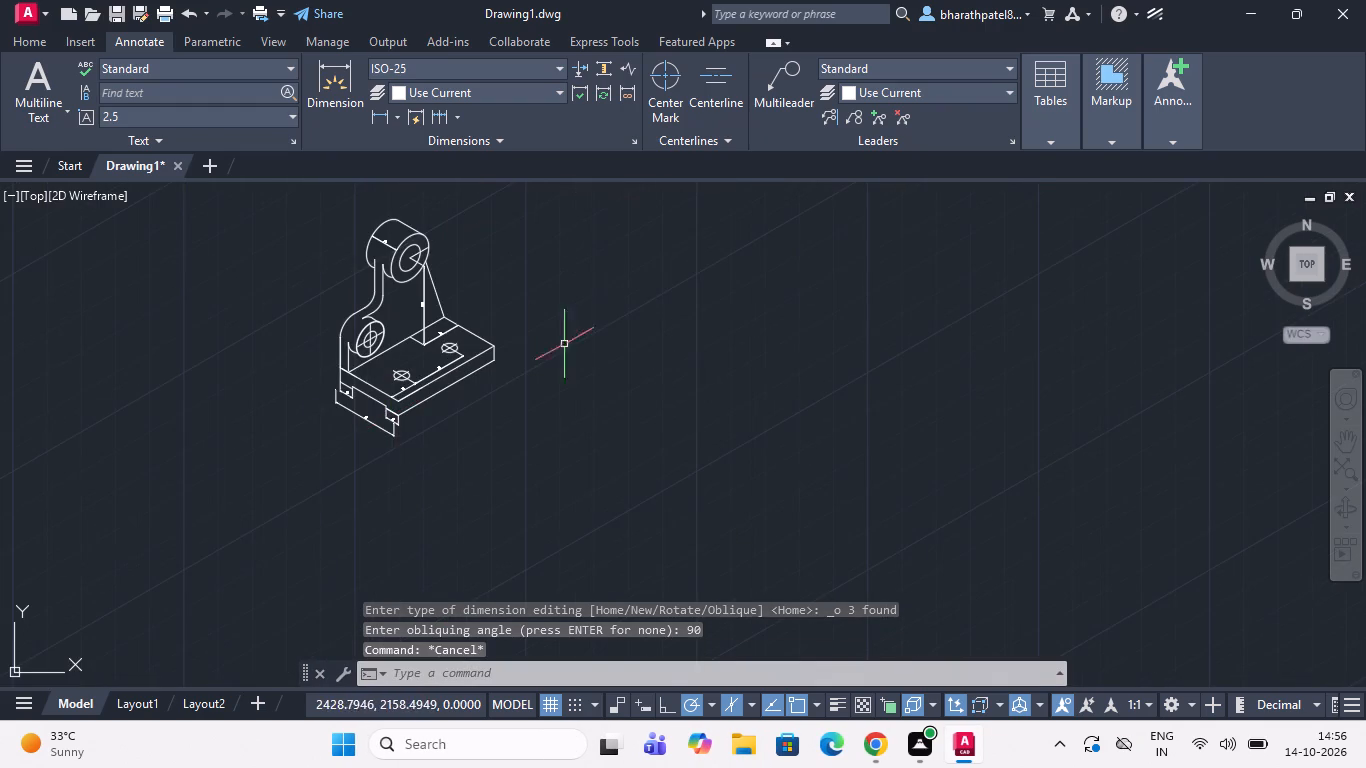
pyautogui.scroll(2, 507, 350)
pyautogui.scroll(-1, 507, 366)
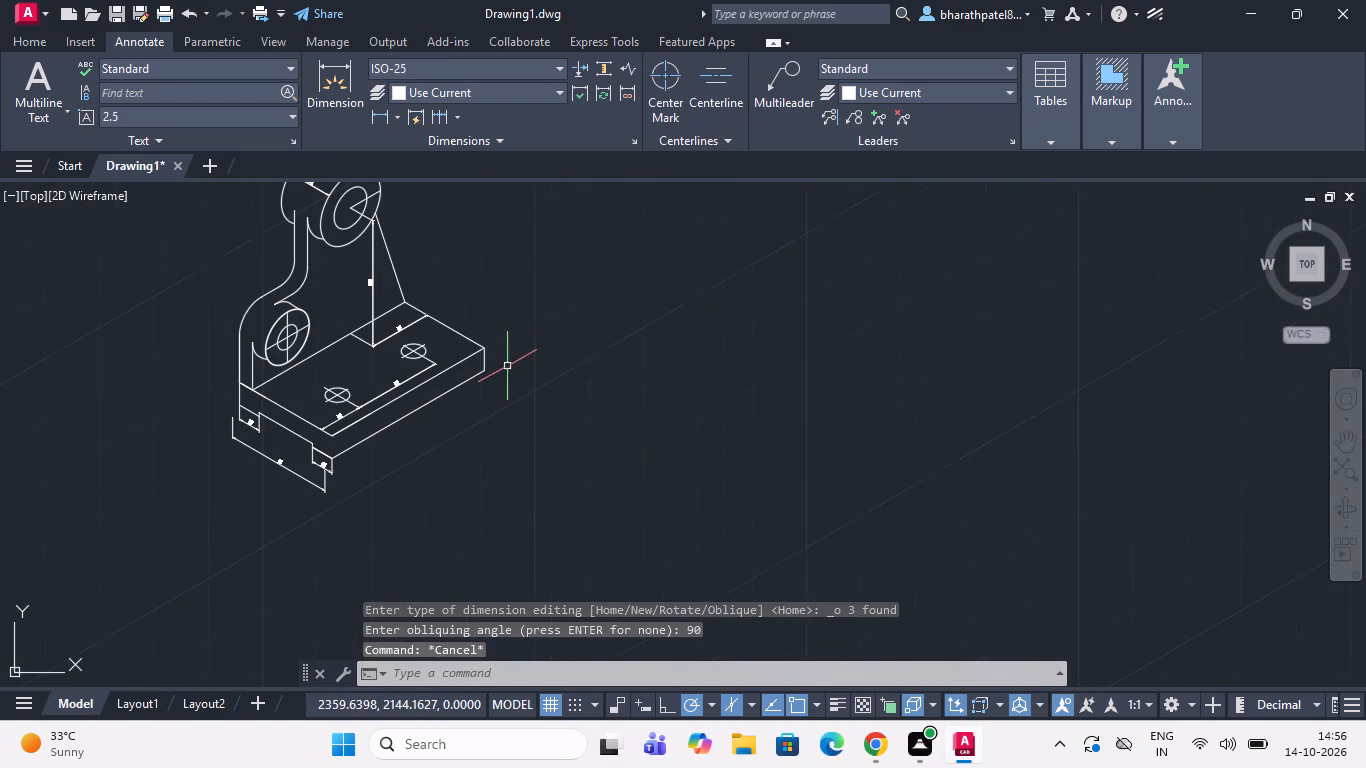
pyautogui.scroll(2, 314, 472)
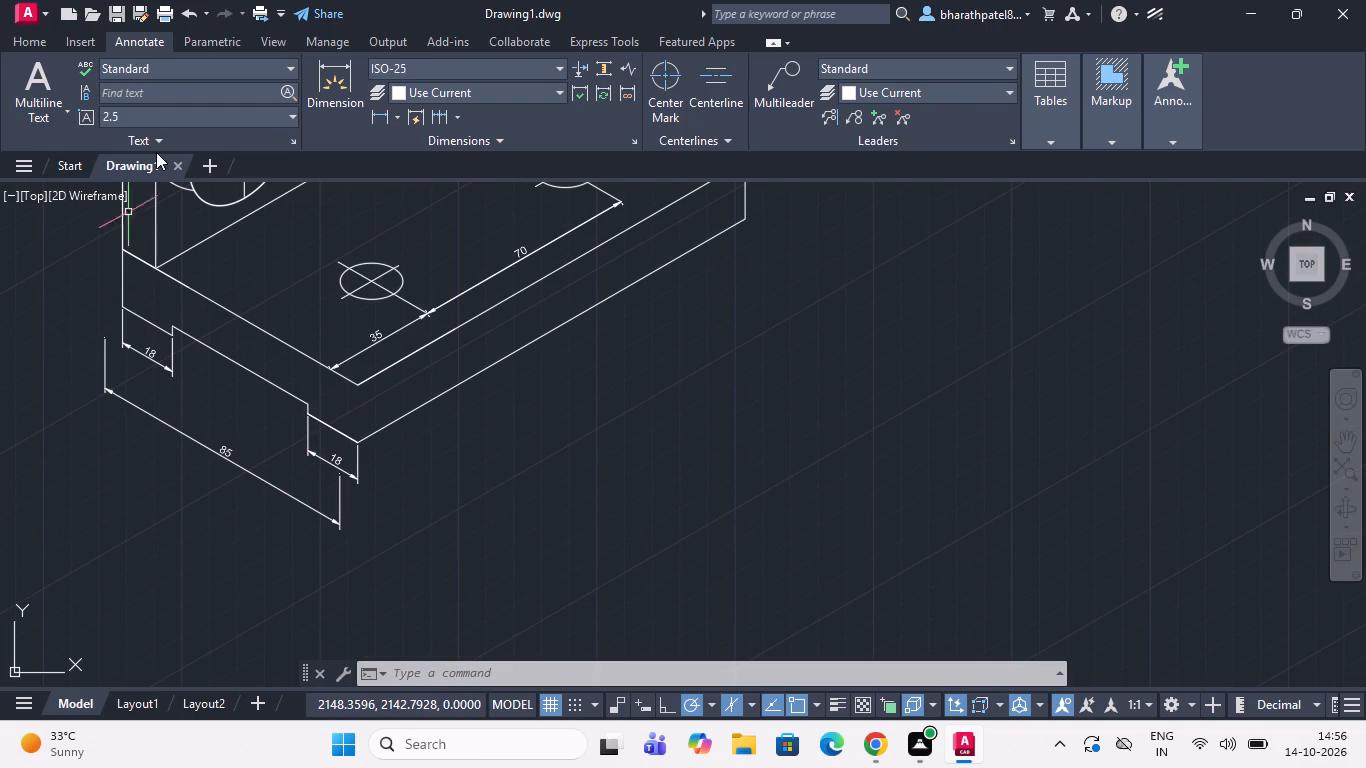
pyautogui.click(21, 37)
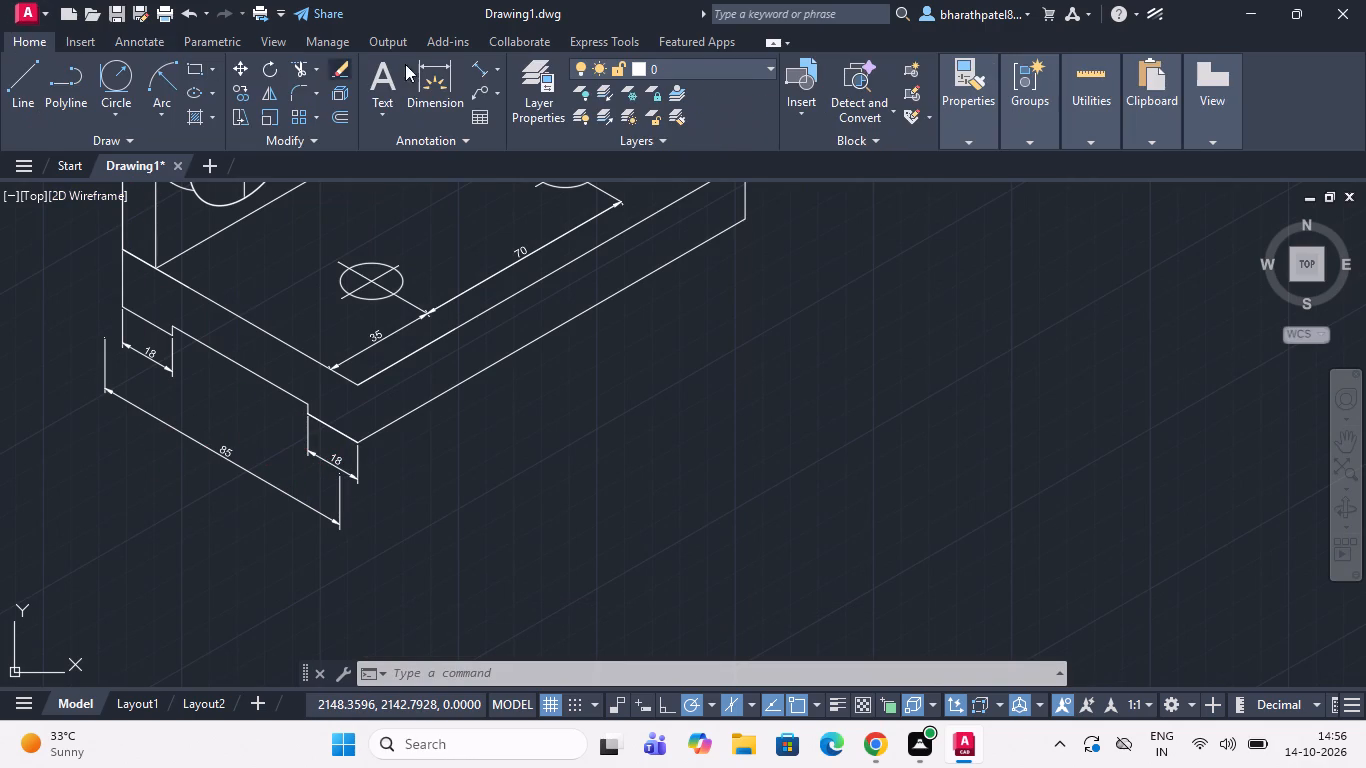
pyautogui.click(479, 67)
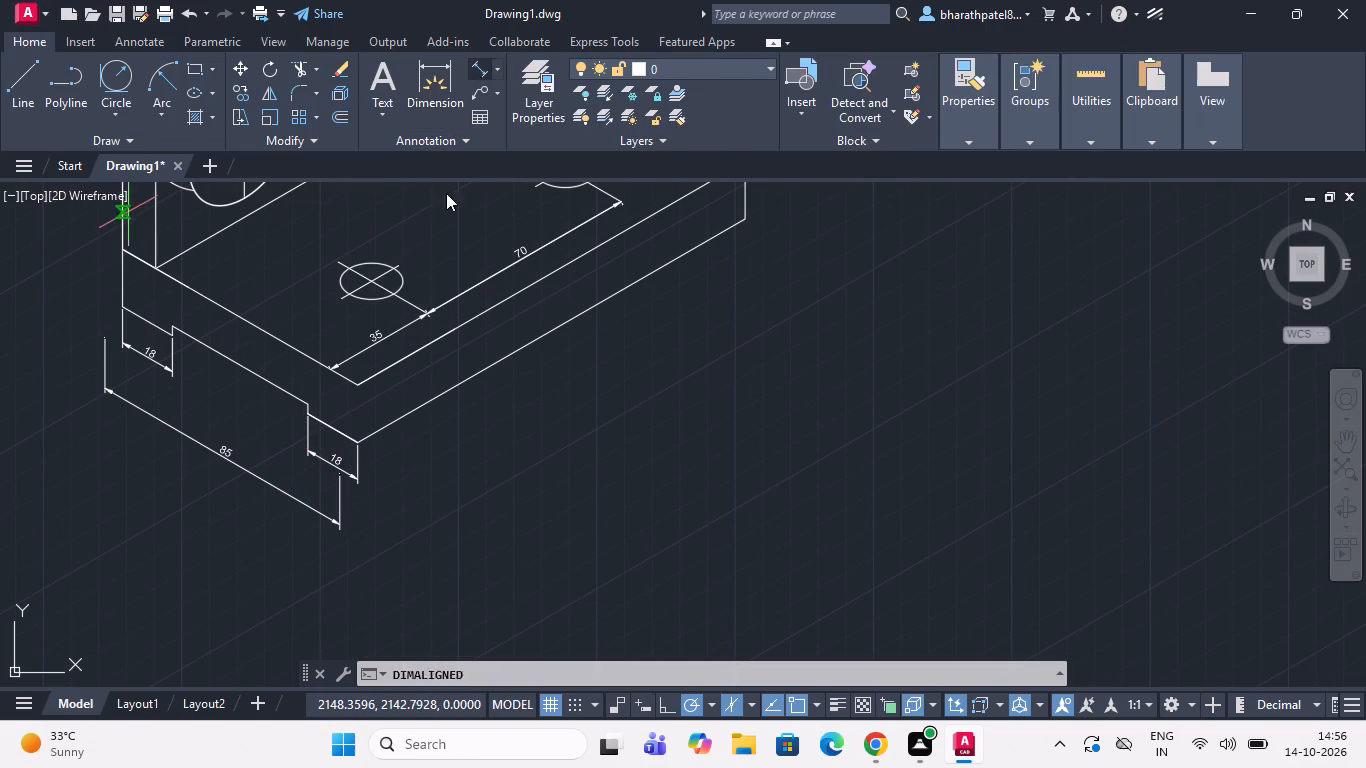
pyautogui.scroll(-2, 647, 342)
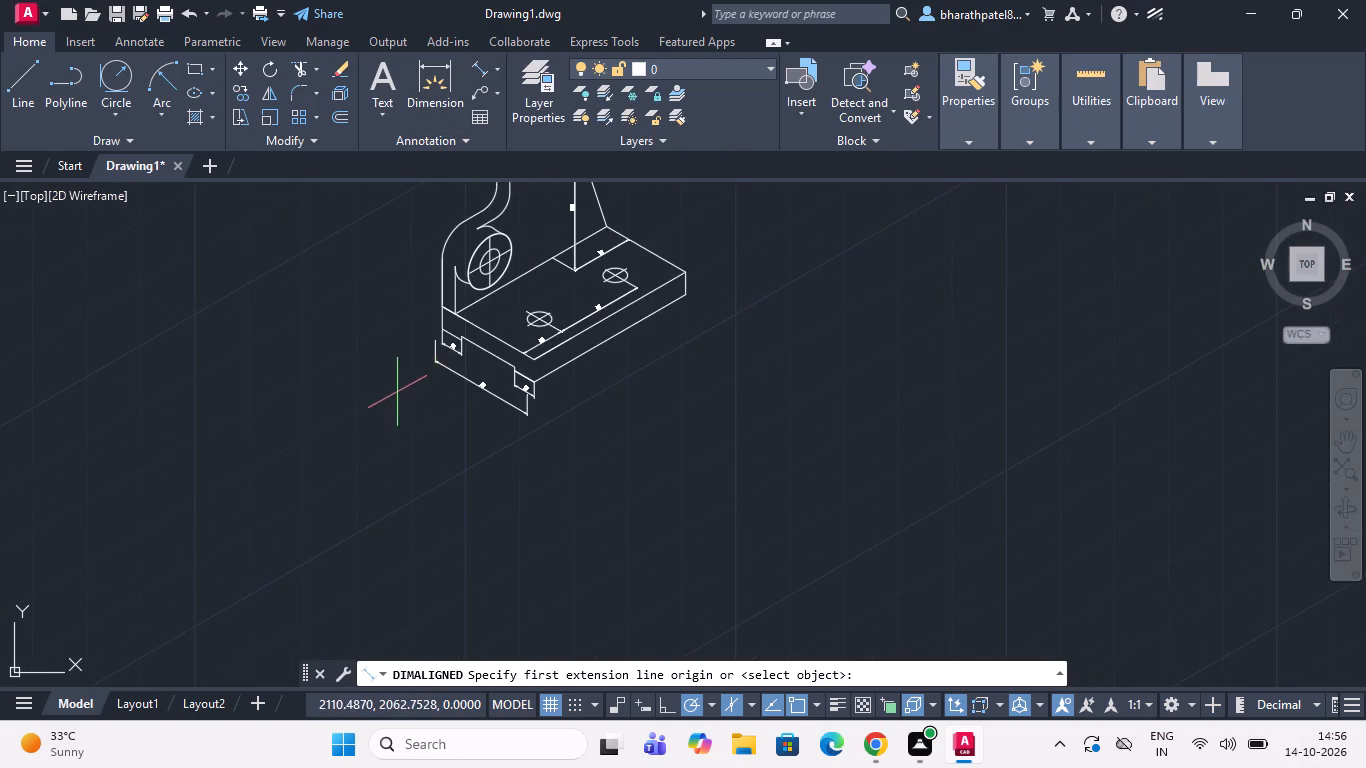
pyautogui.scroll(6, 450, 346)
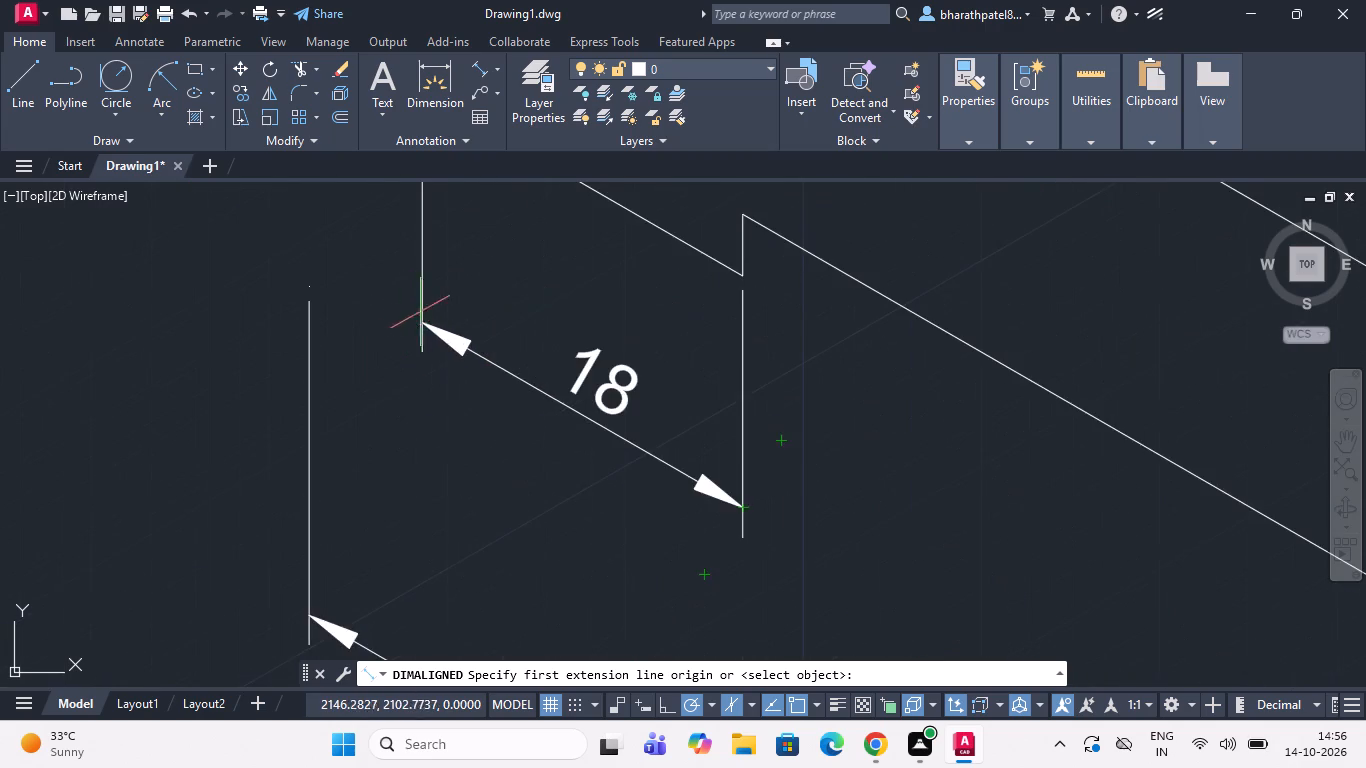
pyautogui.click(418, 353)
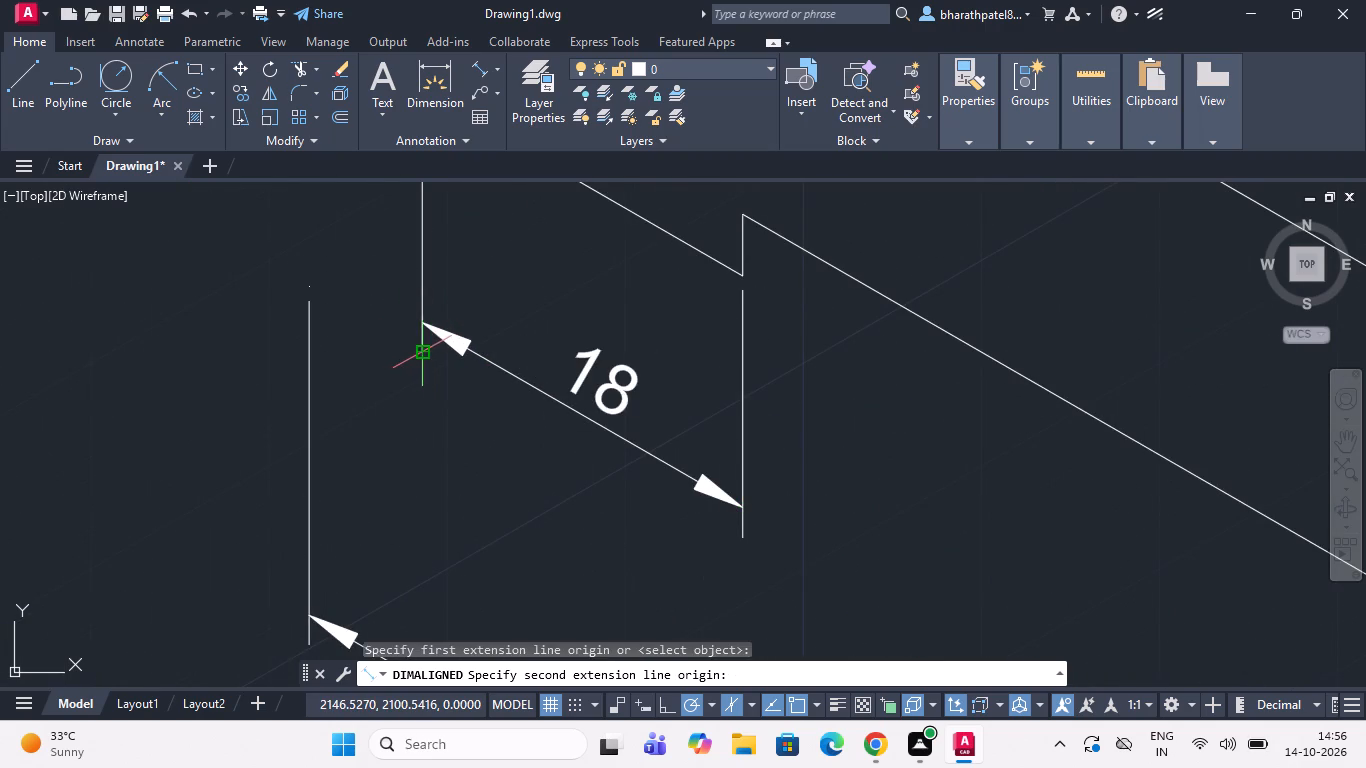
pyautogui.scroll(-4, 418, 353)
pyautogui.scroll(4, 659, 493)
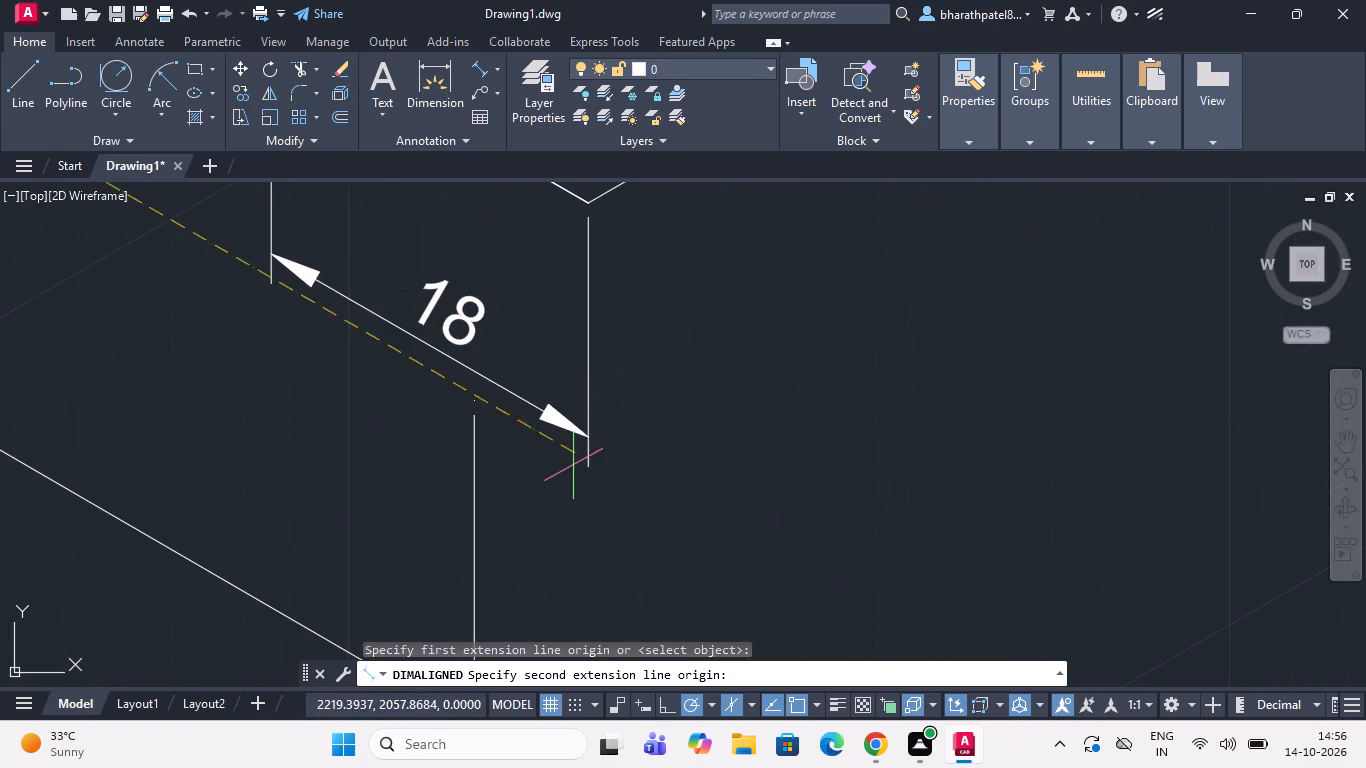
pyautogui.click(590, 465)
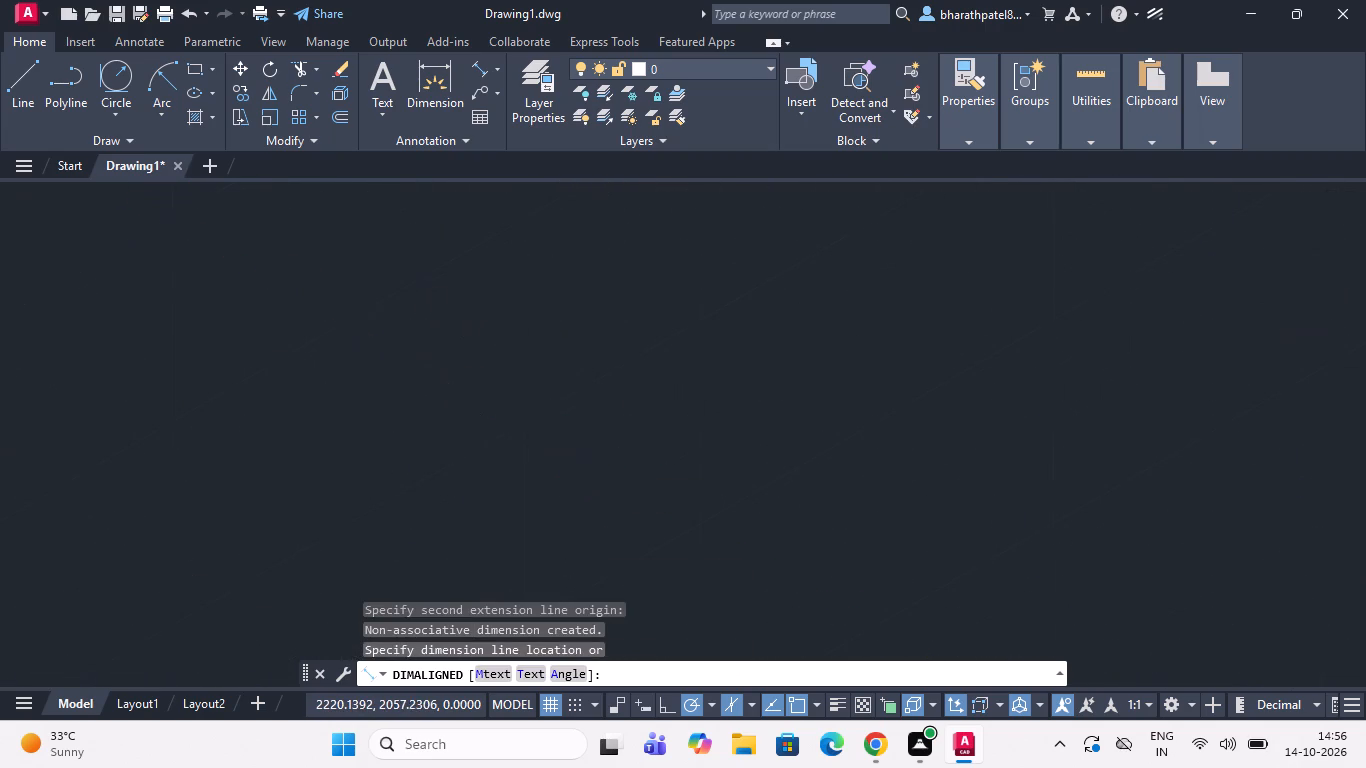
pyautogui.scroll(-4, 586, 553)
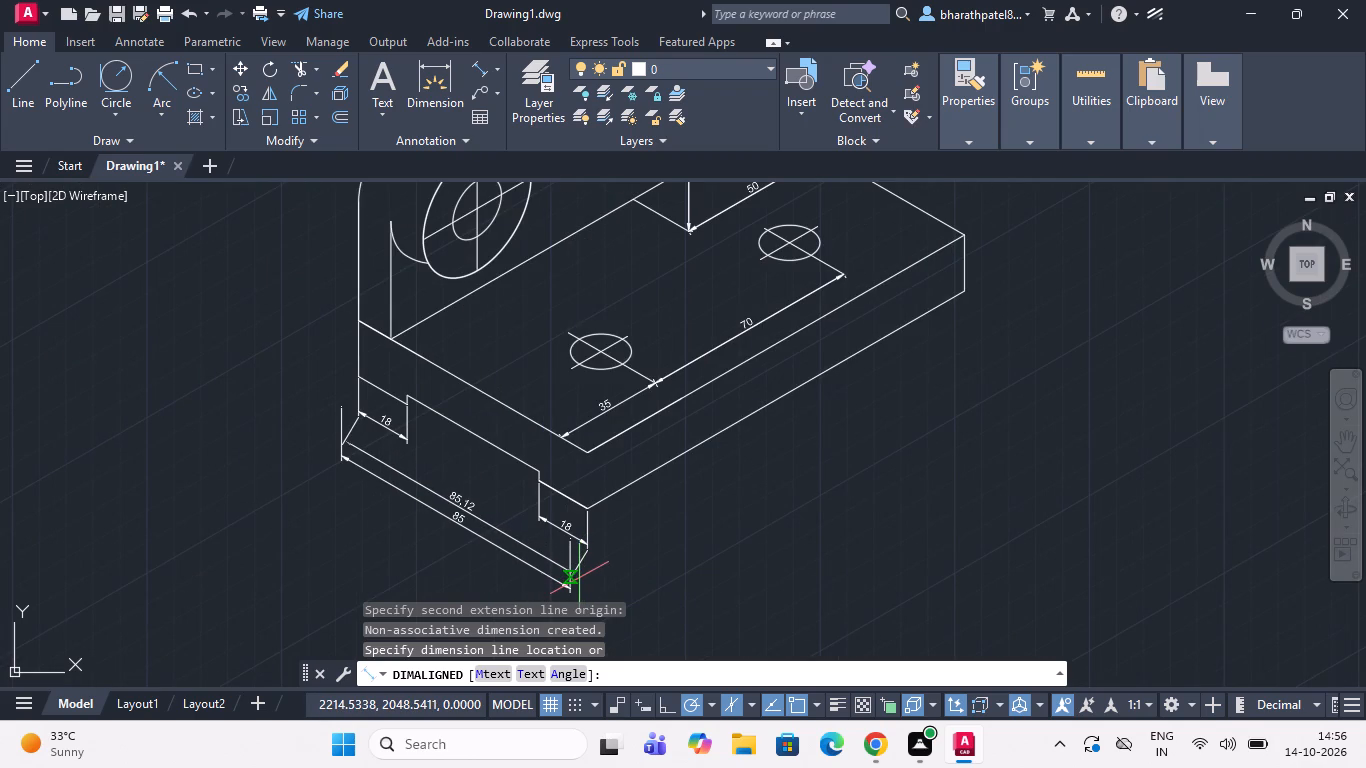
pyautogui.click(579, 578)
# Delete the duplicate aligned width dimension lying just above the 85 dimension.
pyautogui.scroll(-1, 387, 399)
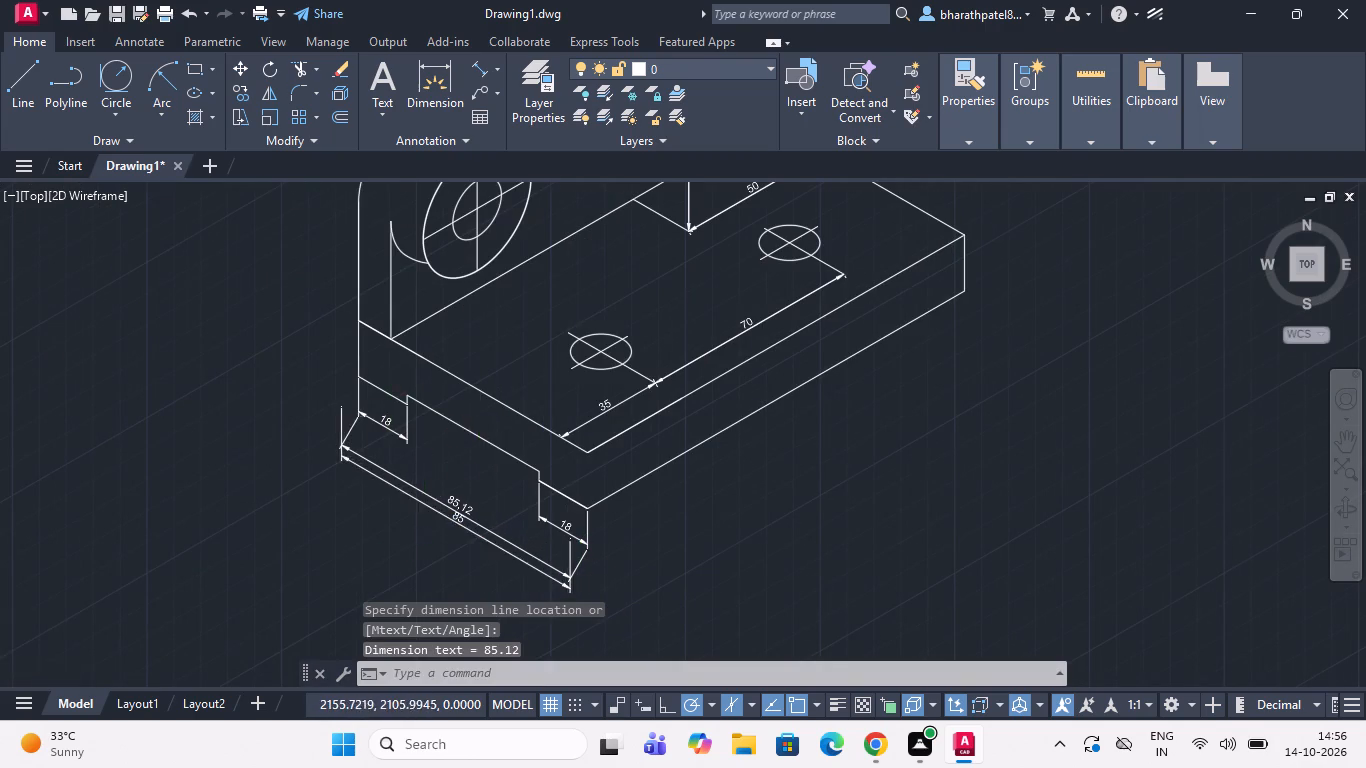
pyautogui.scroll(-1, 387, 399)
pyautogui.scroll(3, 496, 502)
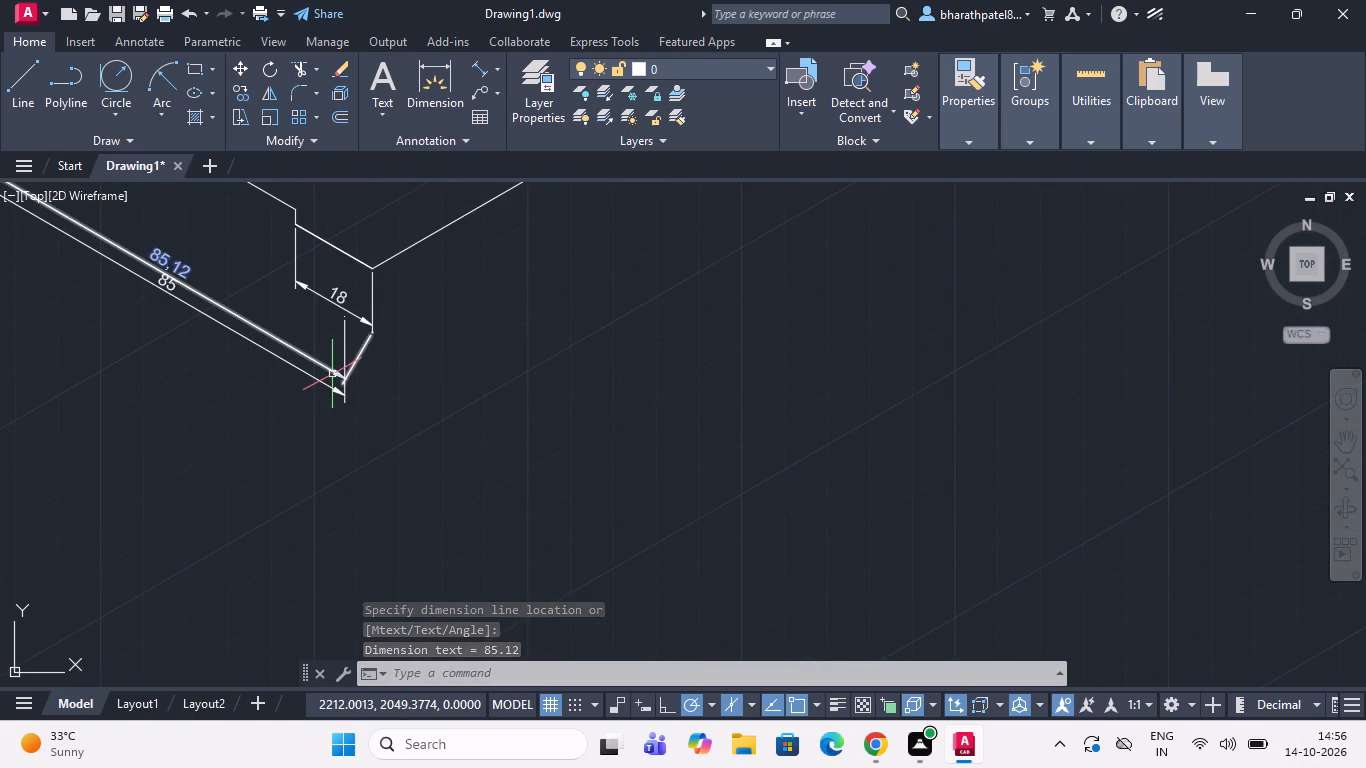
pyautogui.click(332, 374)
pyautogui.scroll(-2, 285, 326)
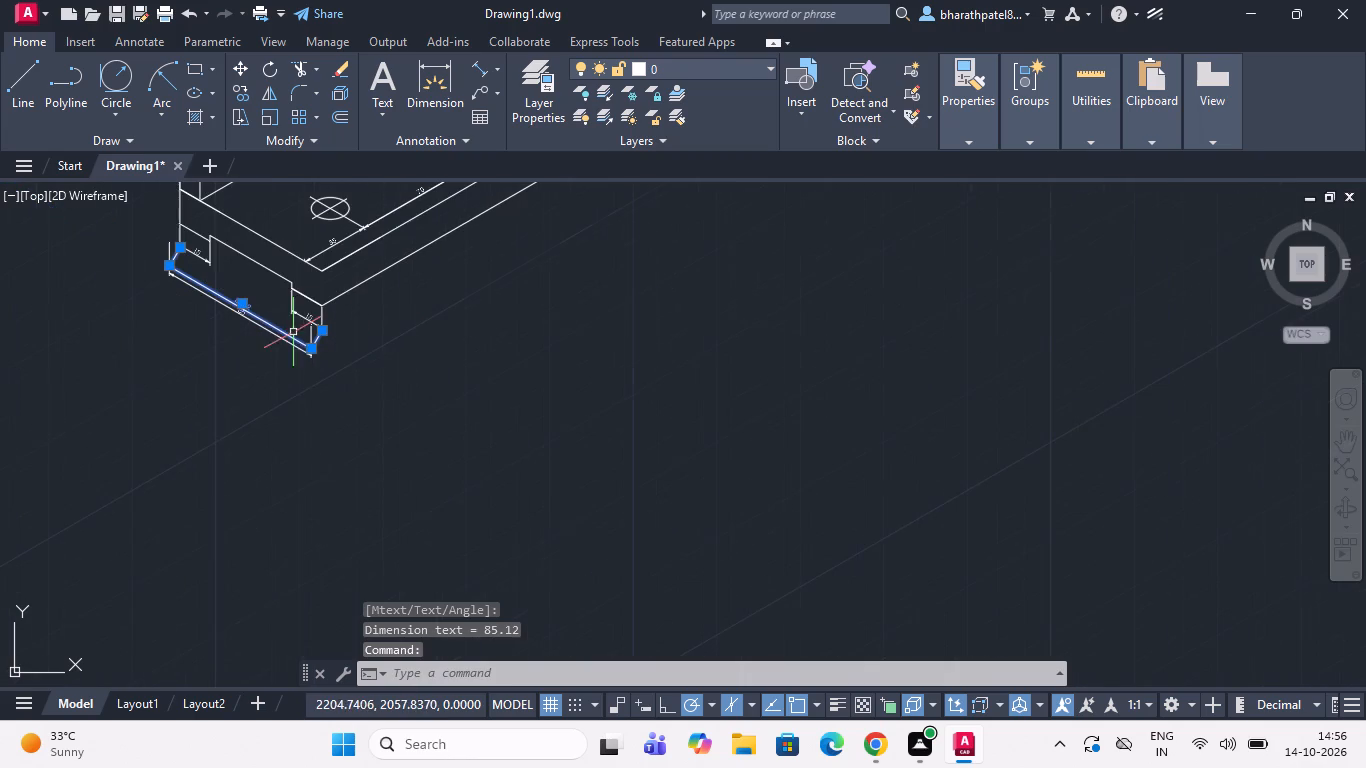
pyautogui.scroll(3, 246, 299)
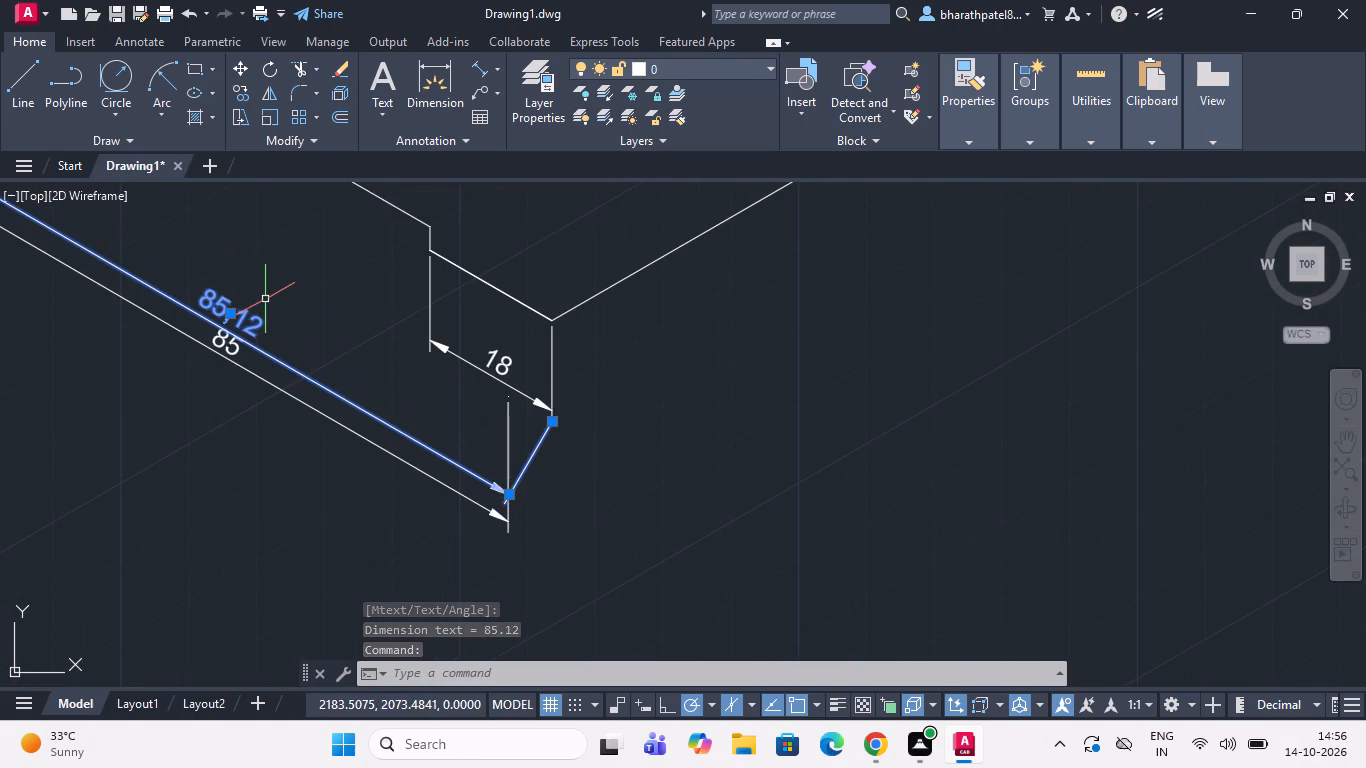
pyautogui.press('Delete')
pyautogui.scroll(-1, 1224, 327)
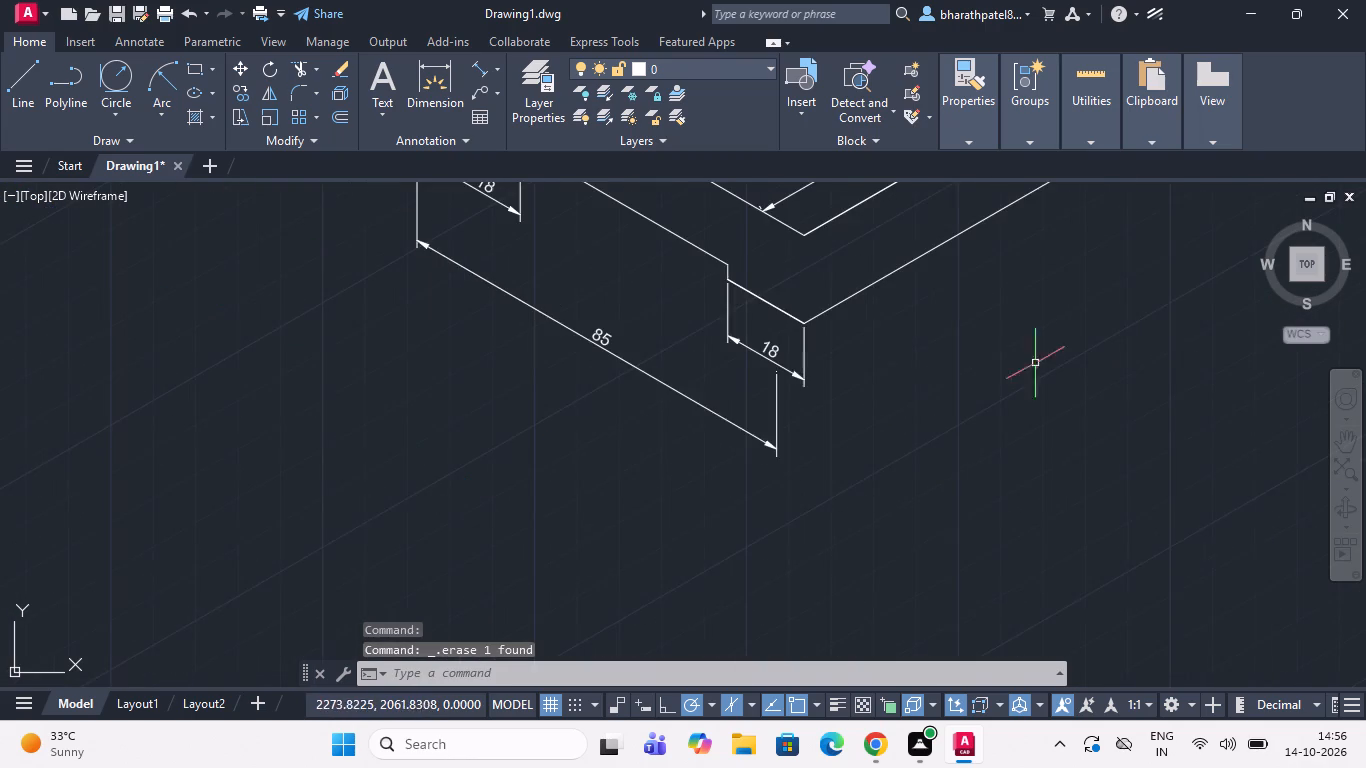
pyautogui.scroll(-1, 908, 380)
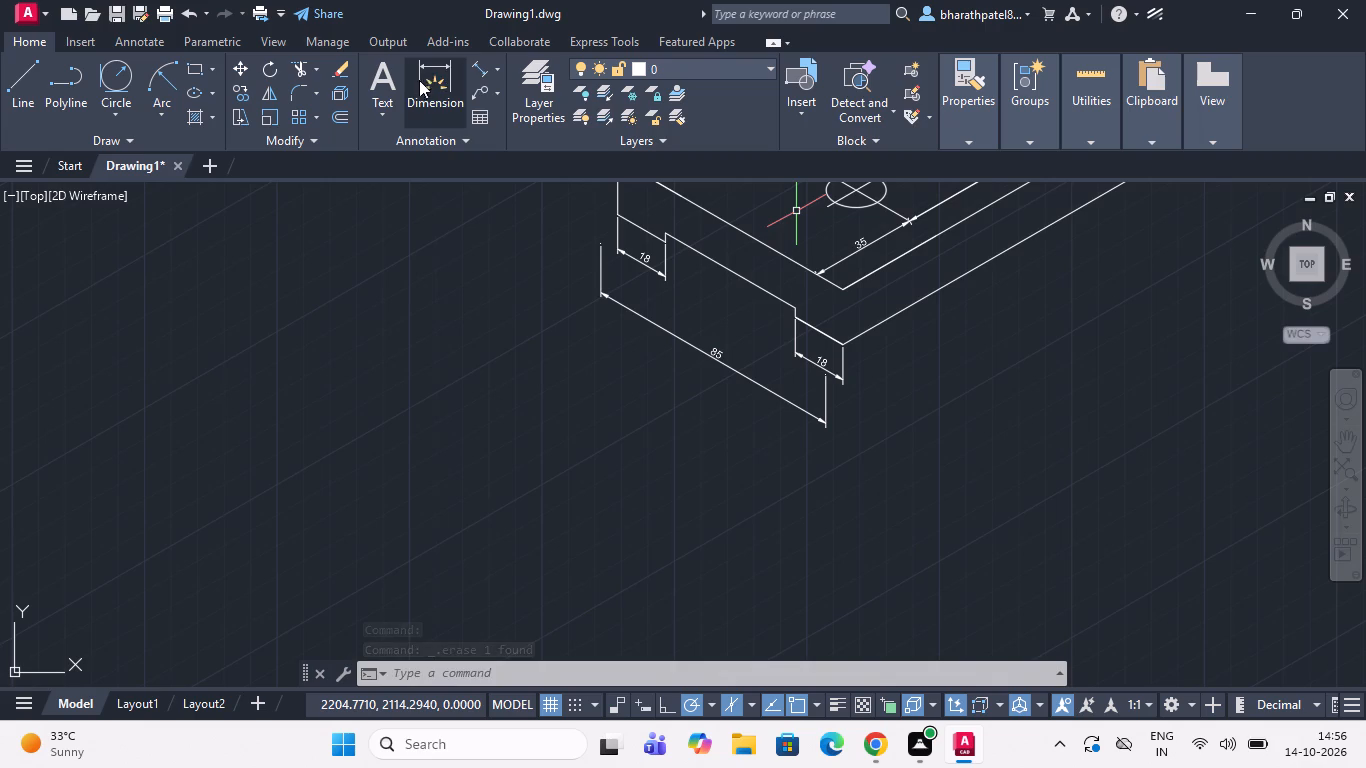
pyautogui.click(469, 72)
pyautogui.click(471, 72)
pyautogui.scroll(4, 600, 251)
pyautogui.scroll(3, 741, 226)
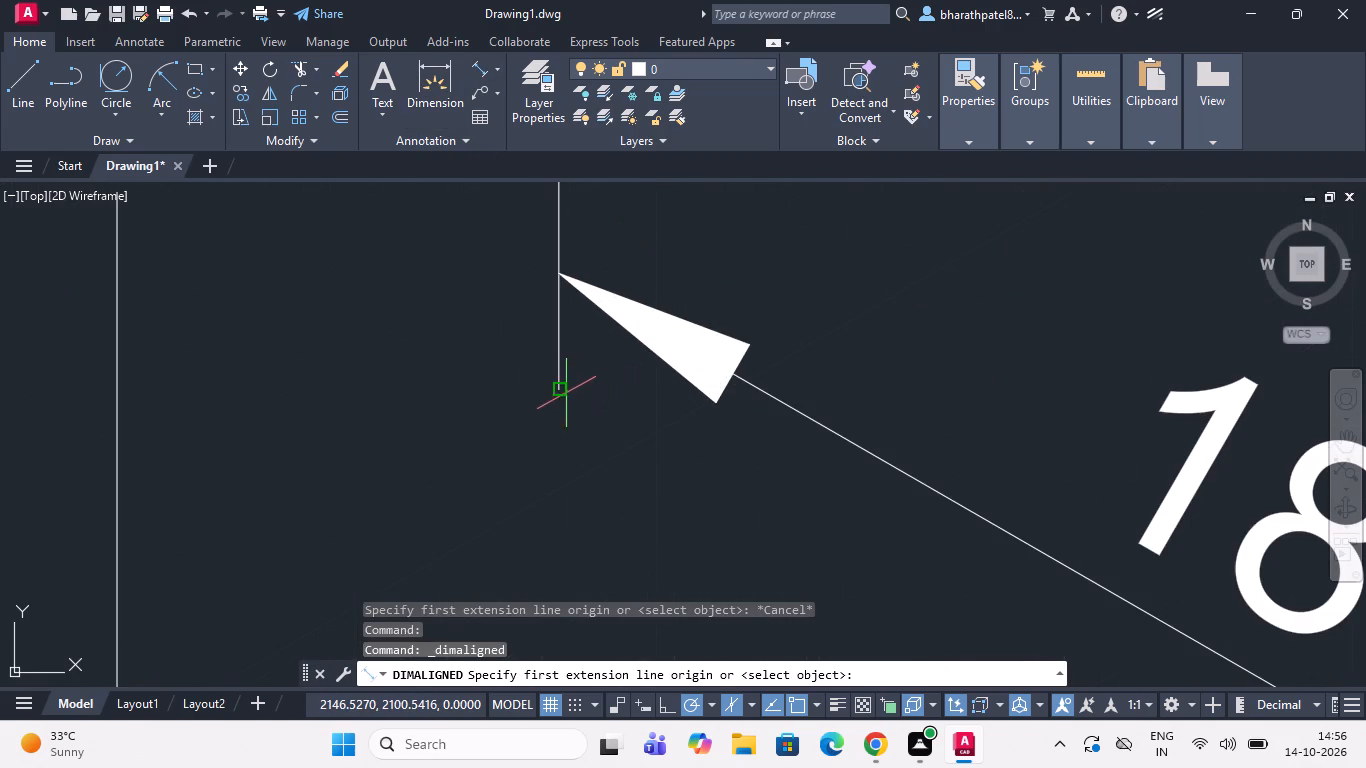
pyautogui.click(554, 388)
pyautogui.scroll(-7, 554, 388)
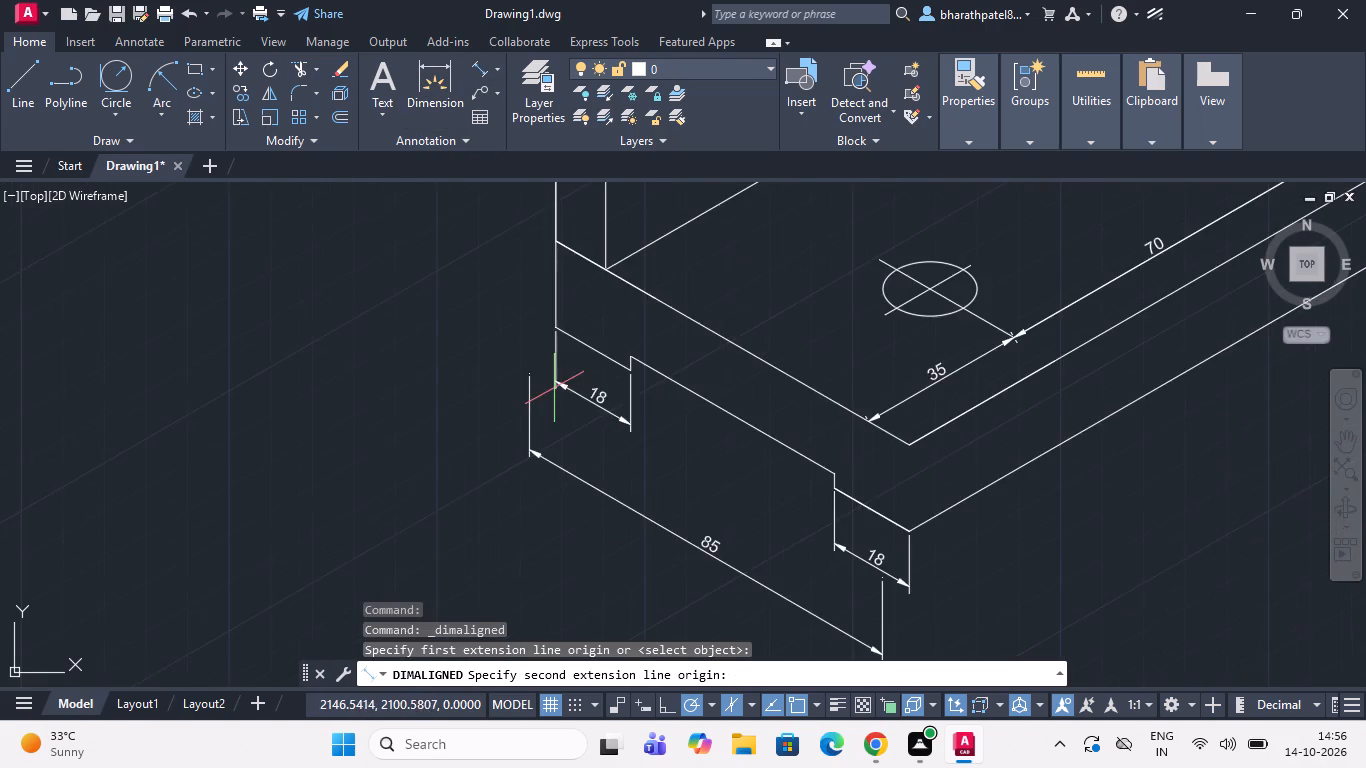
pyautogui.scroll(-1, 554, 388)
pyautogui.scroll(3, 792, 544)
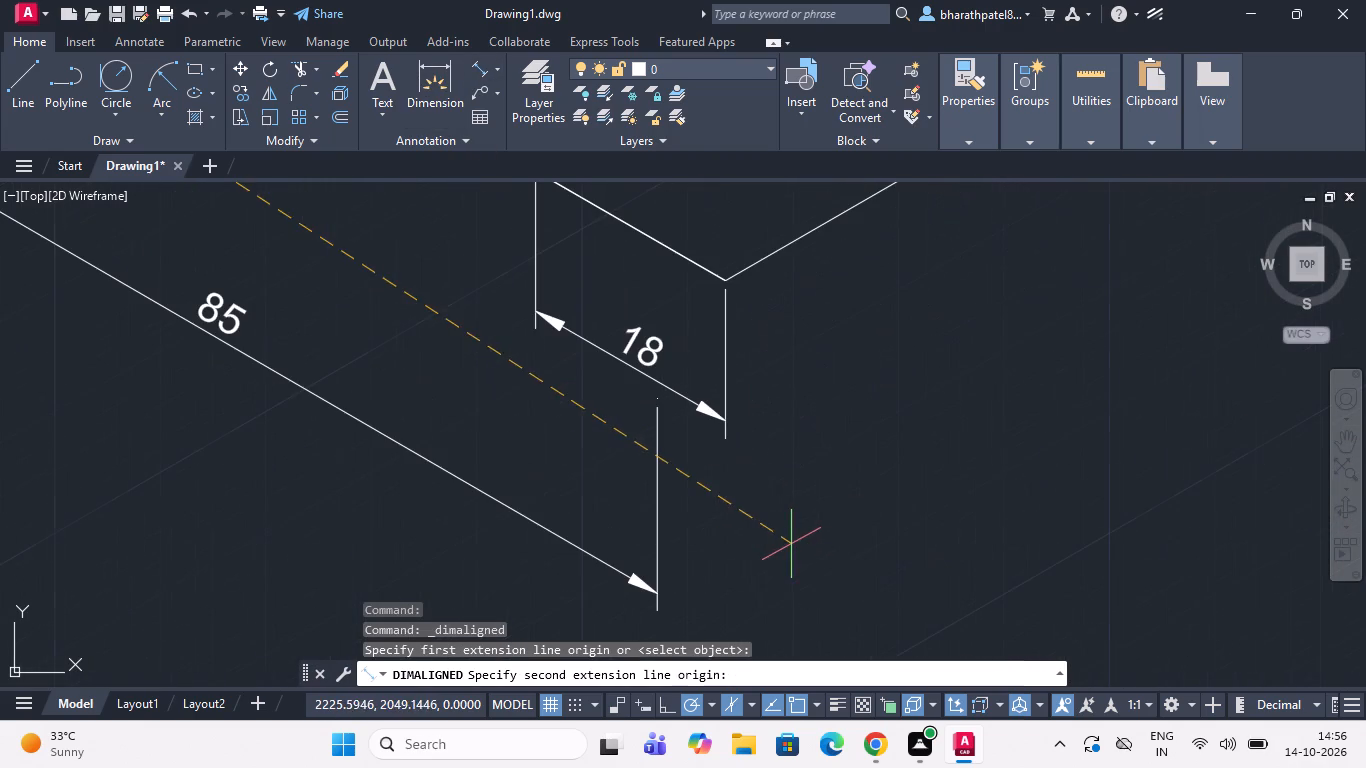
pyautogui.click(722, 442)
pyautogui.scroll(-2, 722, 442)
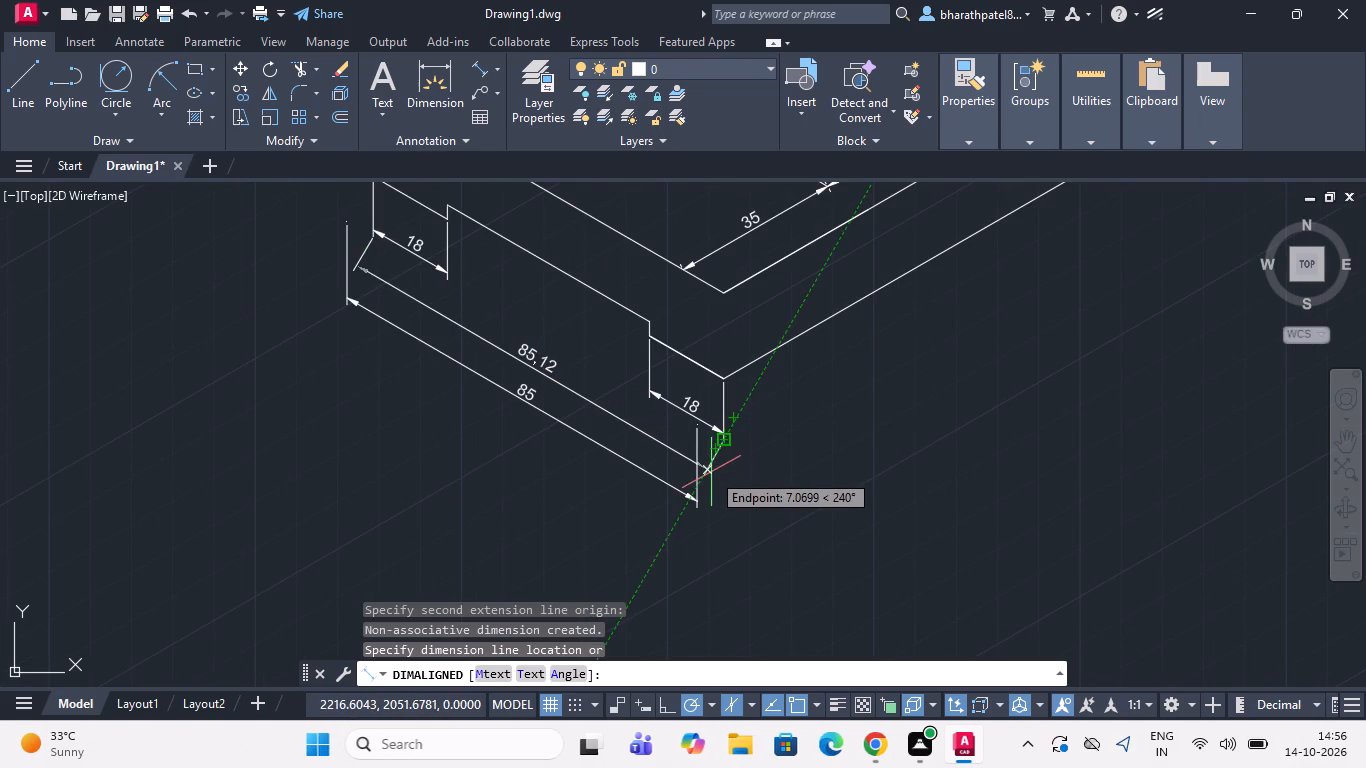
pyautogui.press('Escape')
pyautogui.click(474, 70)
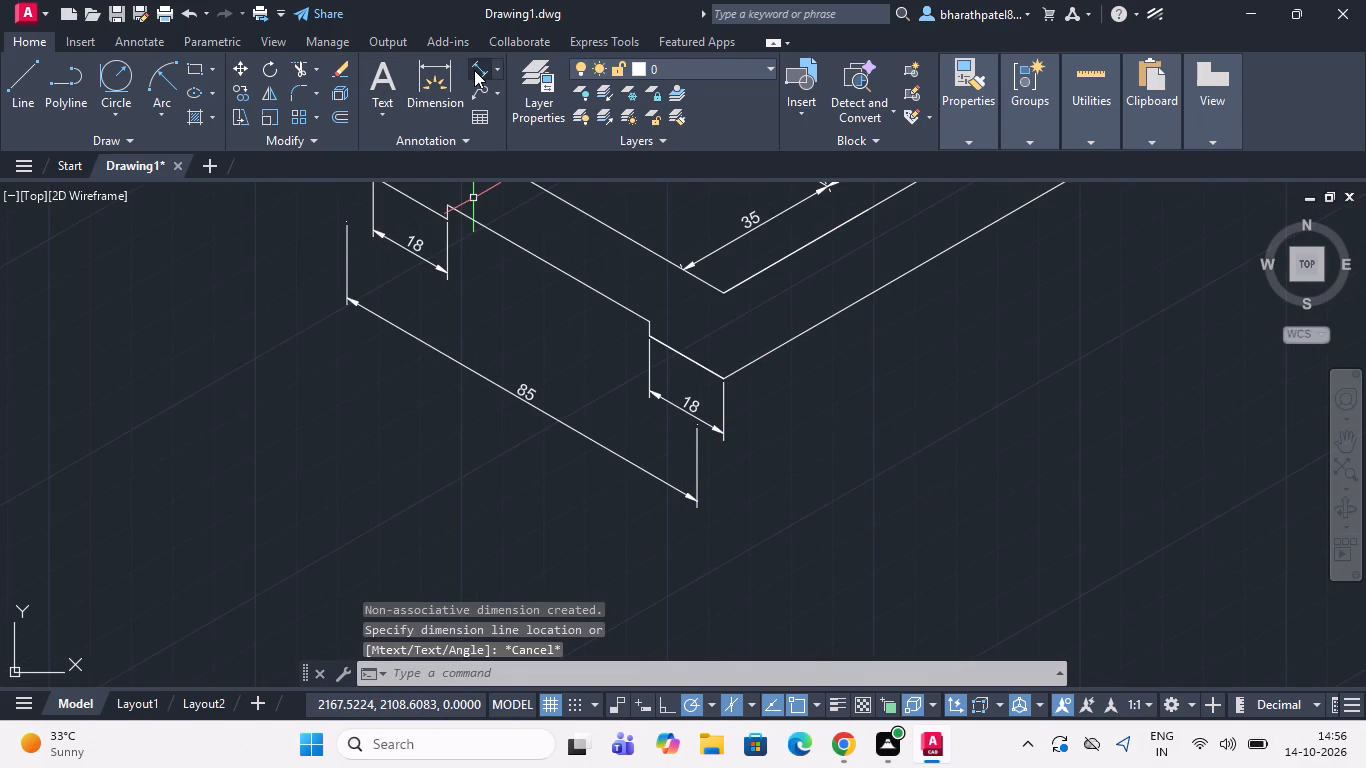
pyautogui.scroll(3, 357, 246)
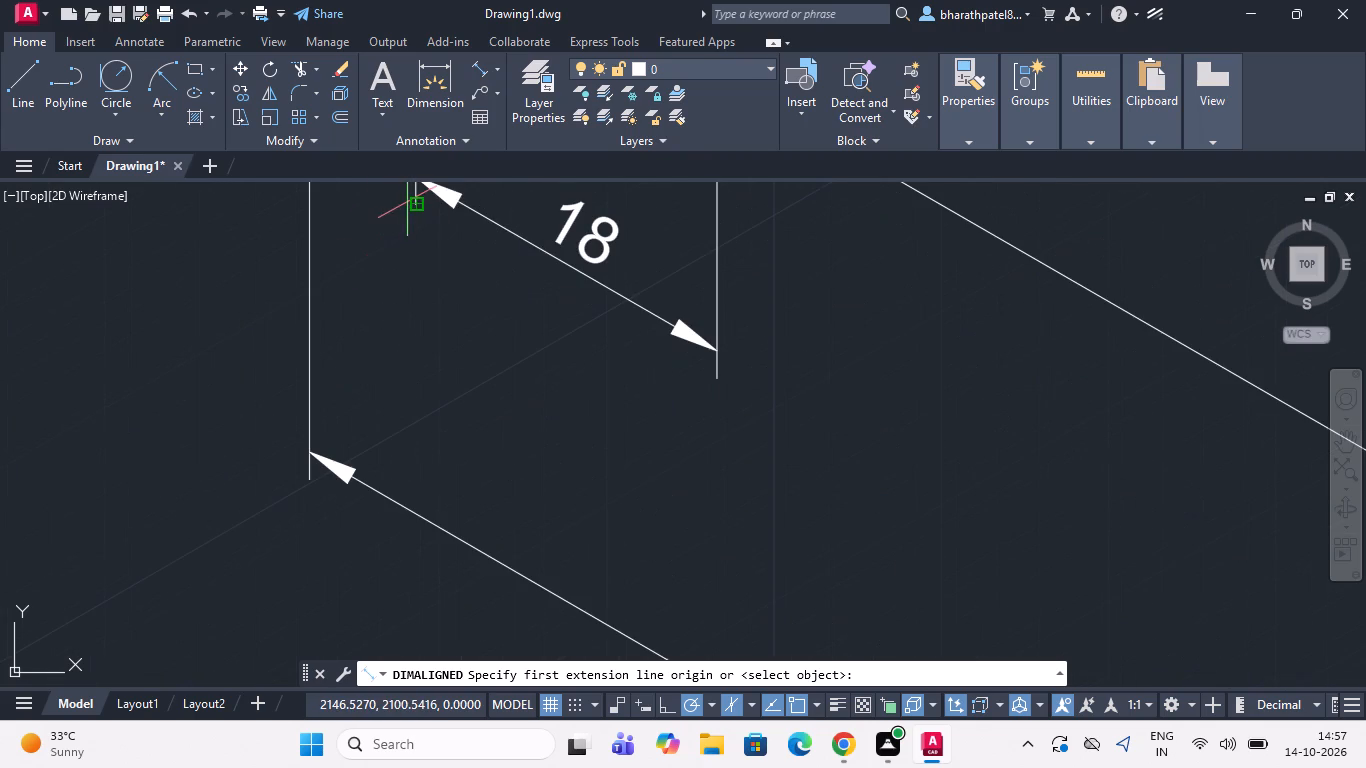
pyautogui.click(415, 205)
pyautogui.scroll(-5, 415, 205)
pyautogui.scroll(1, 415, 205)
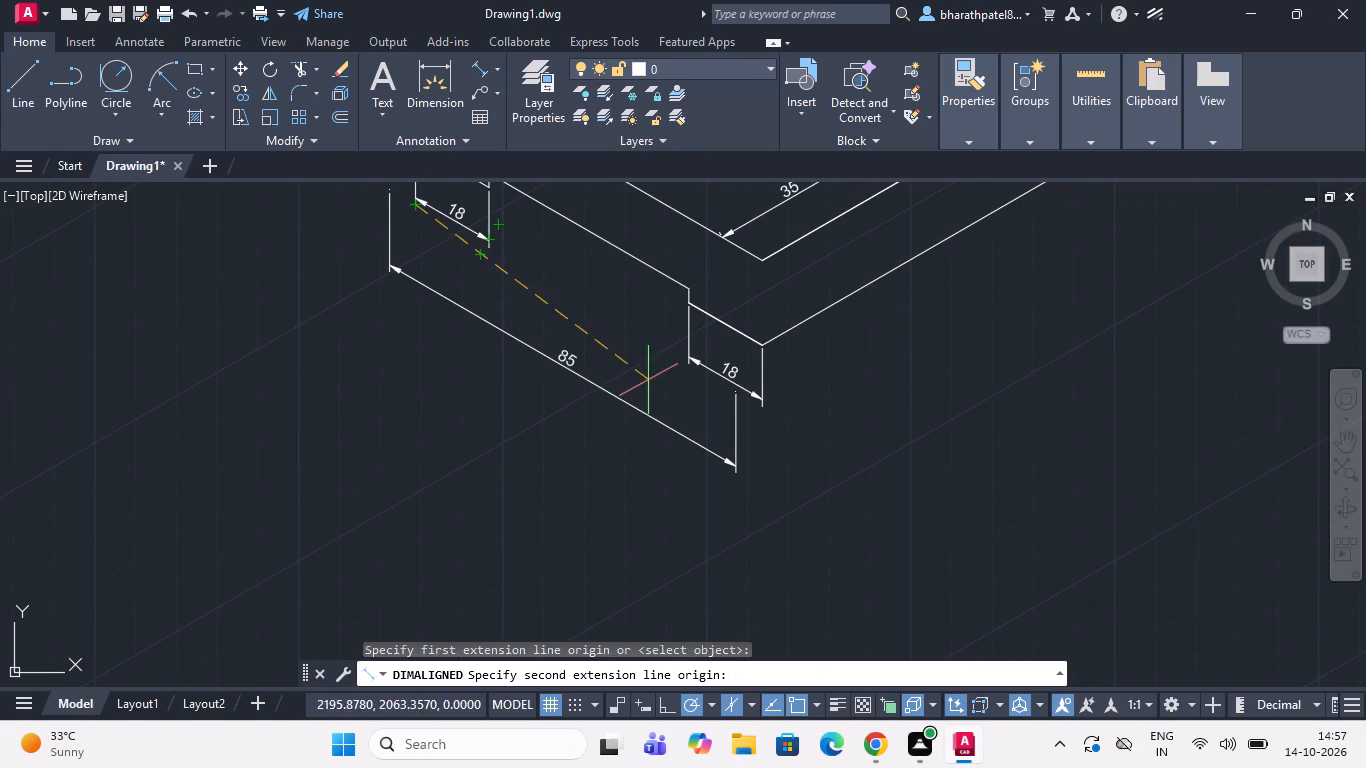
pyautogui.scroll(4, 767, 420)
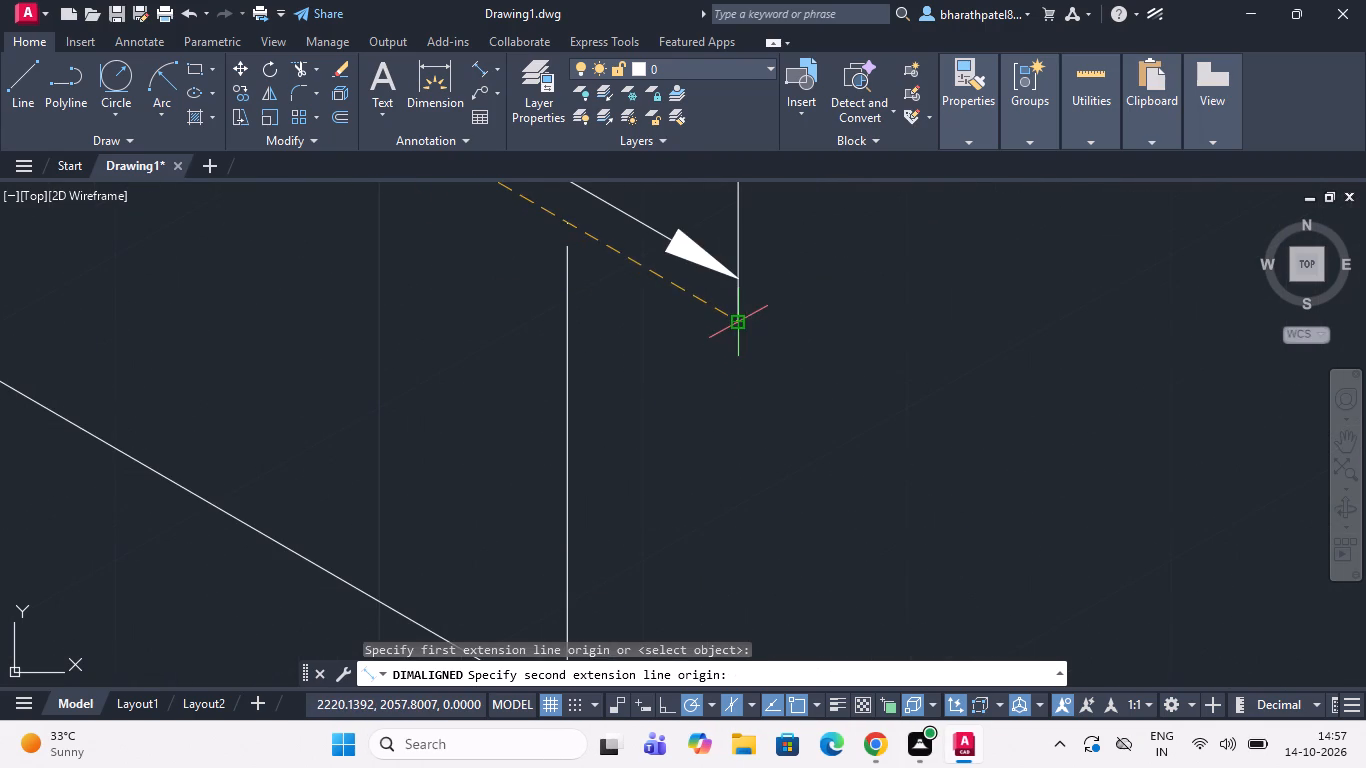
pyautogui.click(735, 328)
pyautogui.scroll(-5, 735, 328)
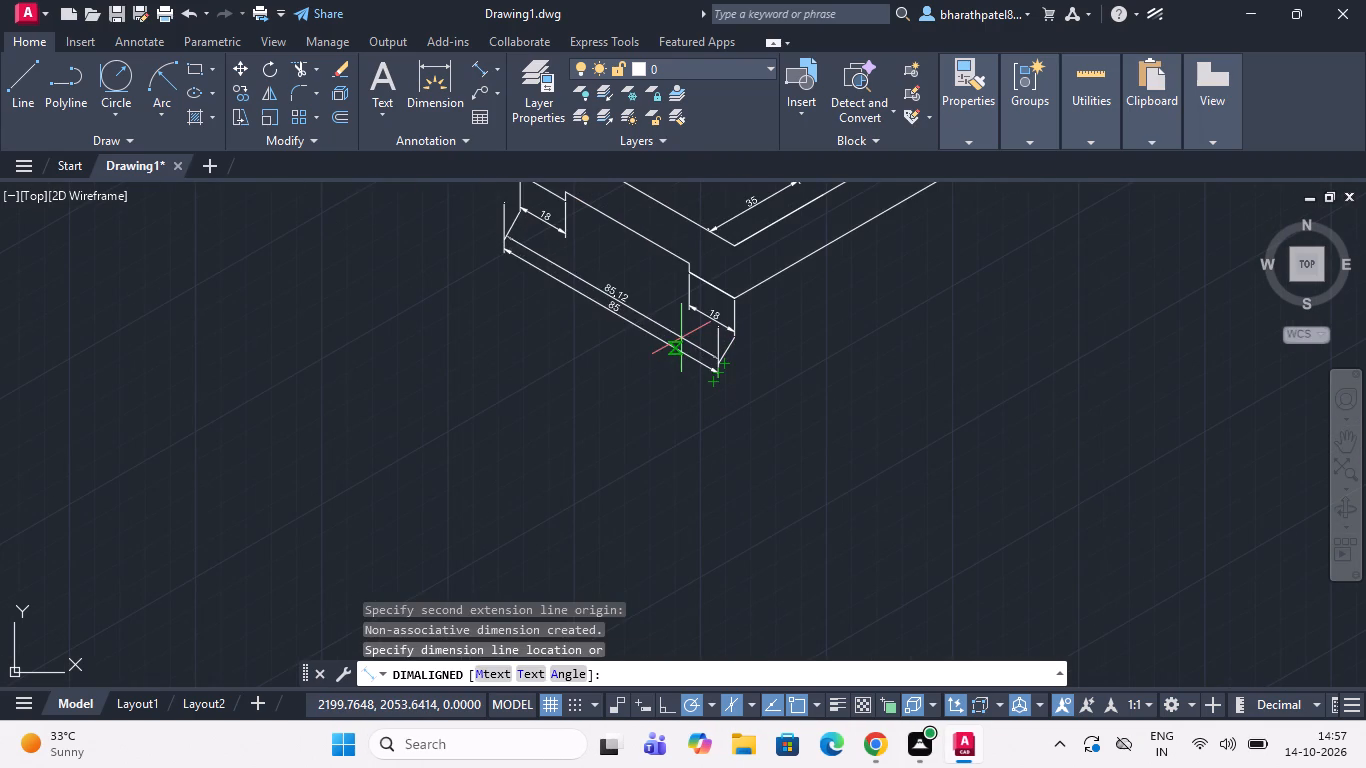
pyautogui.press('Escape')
# Add an aligned dimension for the slab's overall length along its lower long edge, placed below the slab.
pyautogui.scroll(-4, 620, 357)
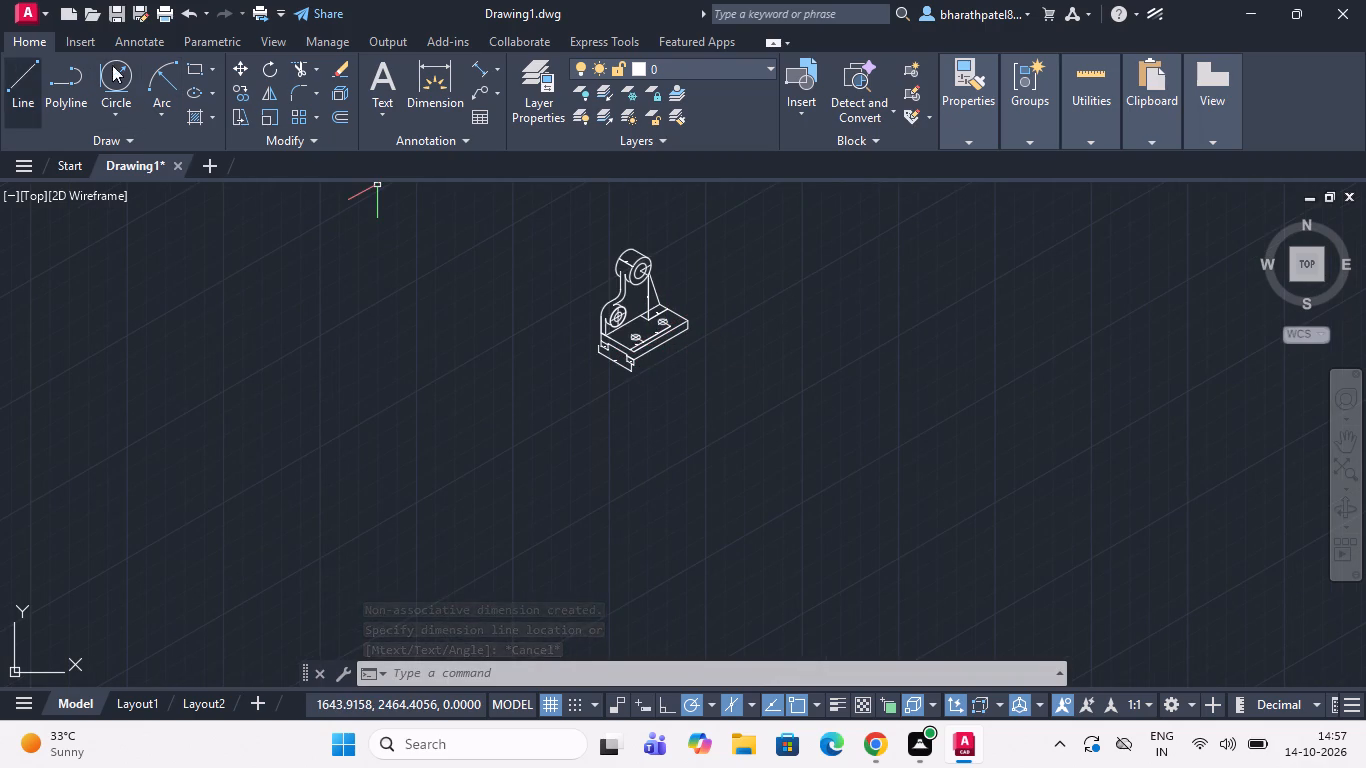
pyautogui.click(477, 70)
pyautogui.scroll(4, 637, 340)
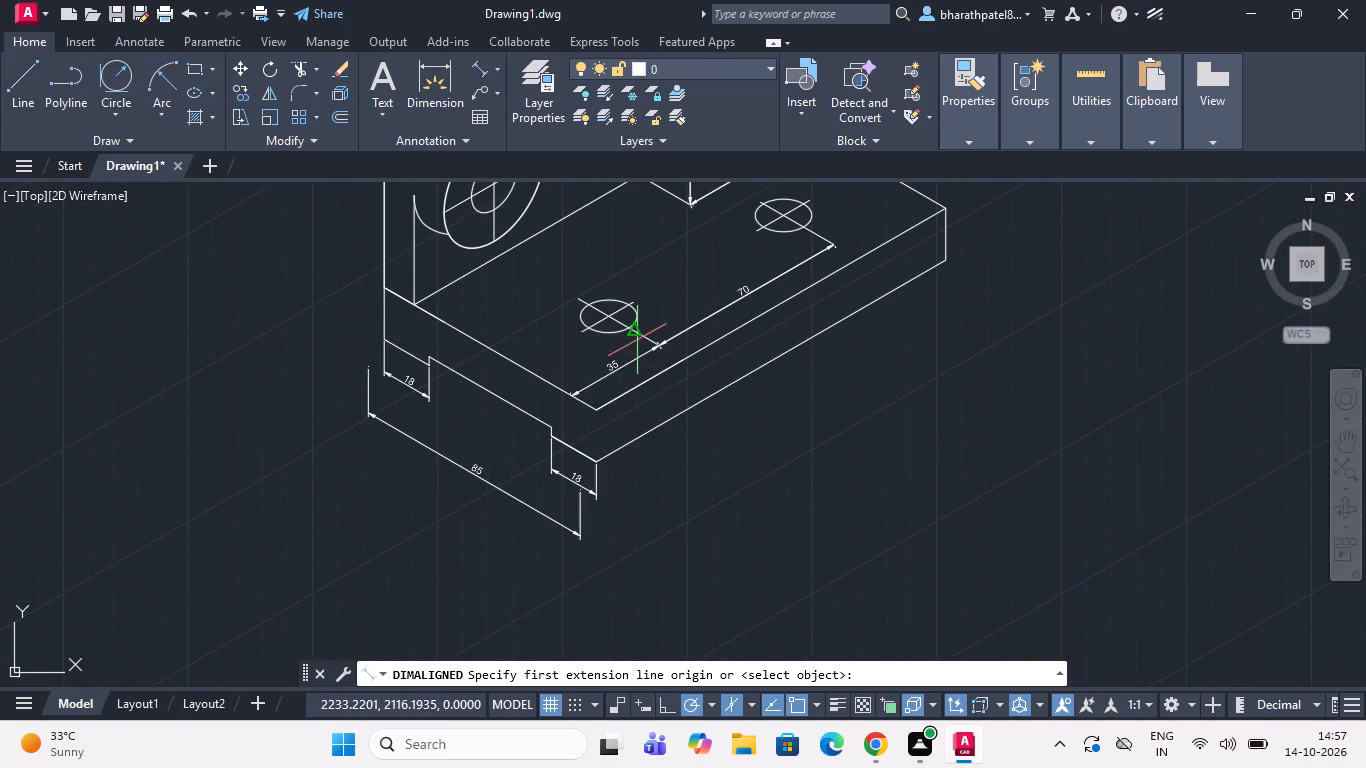
pyautogui.scroll(3, 591, 482)
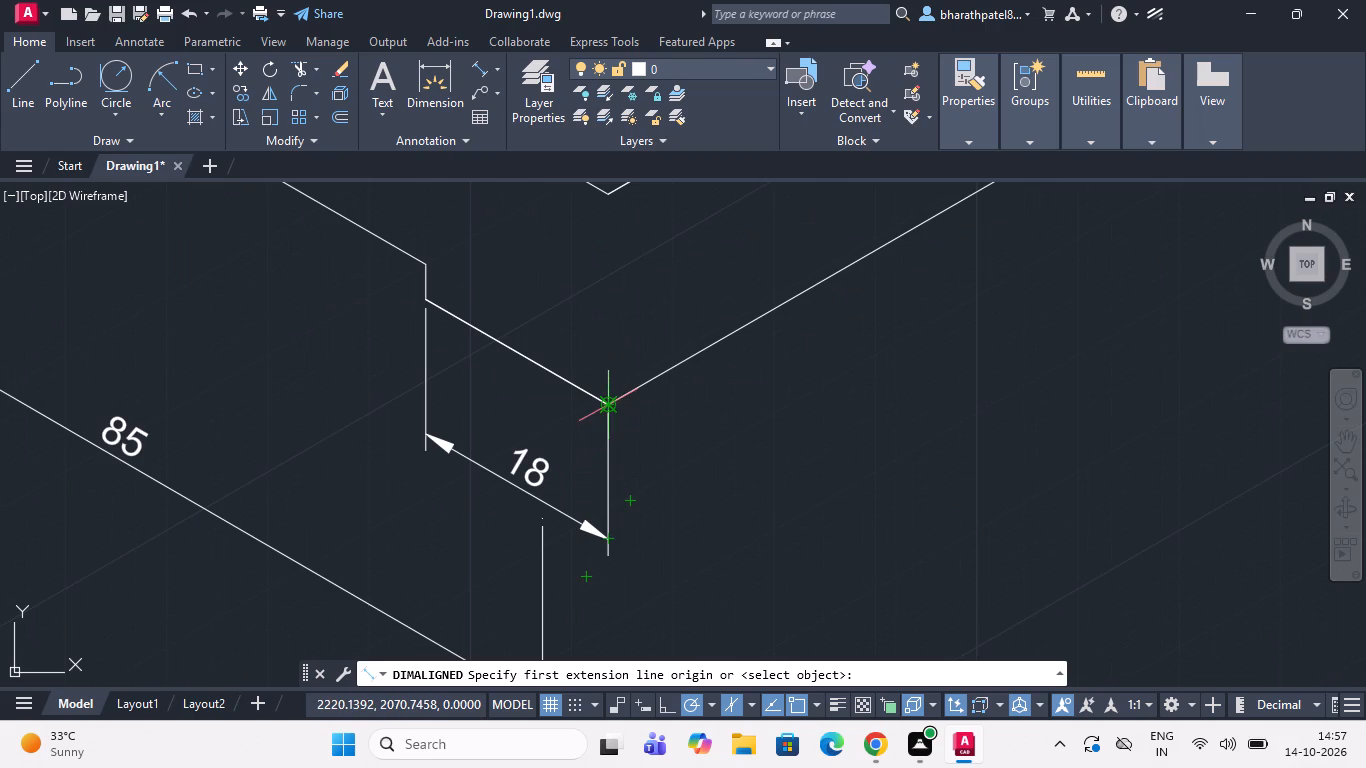
pyautogui.click(607, 408)
pyautogui.scroll(-5, 607, 408)
pyautogui.scroll(3, 742, 312)
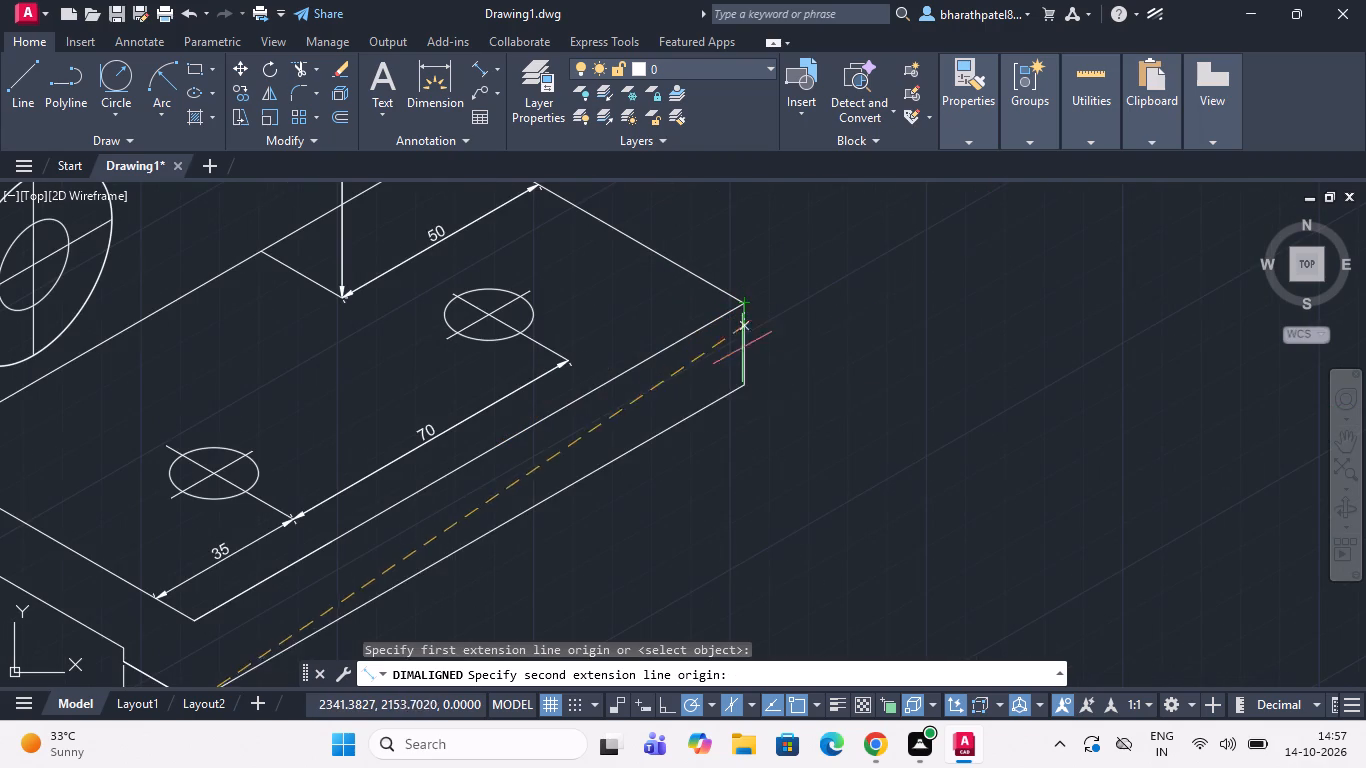
pyautogui.click(744, 383)
pyautogui.scroll(-3, 744, 383)
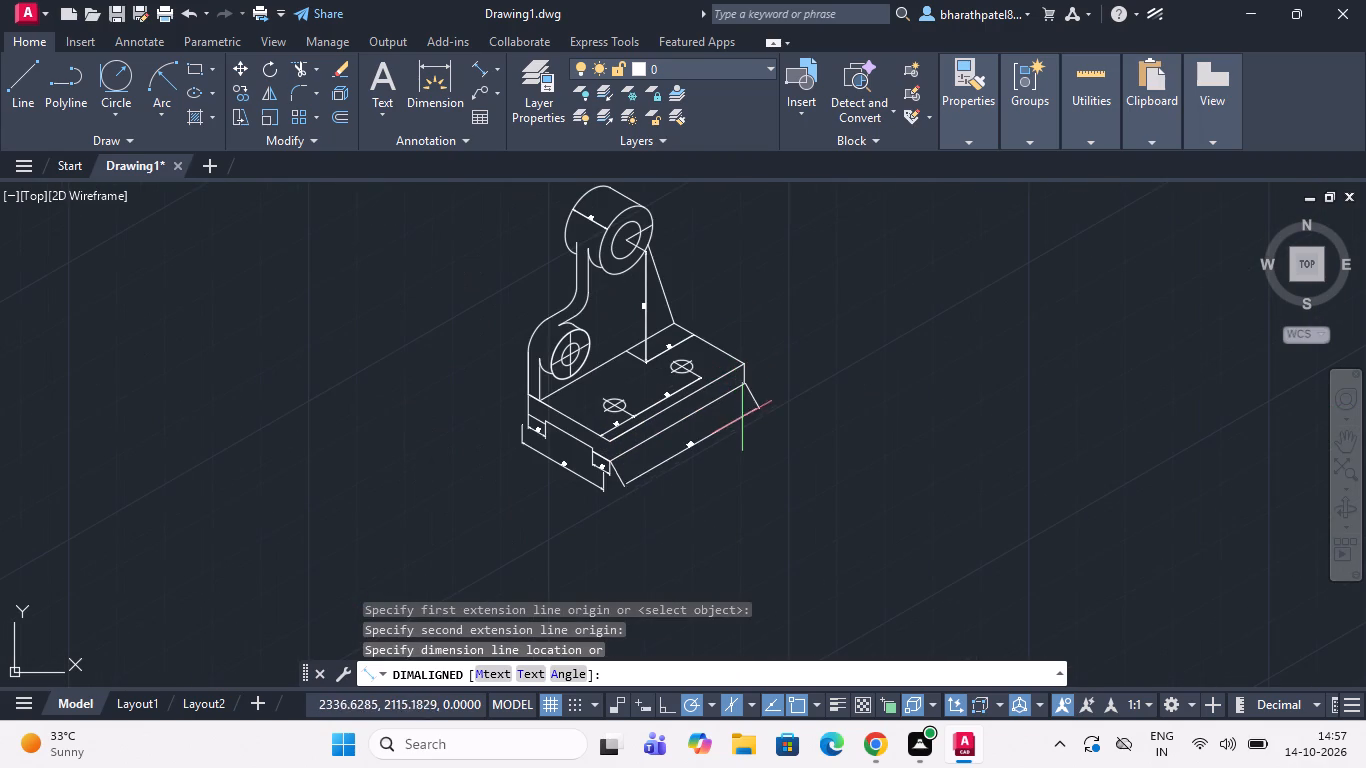
pyautogui.click(743, 430)
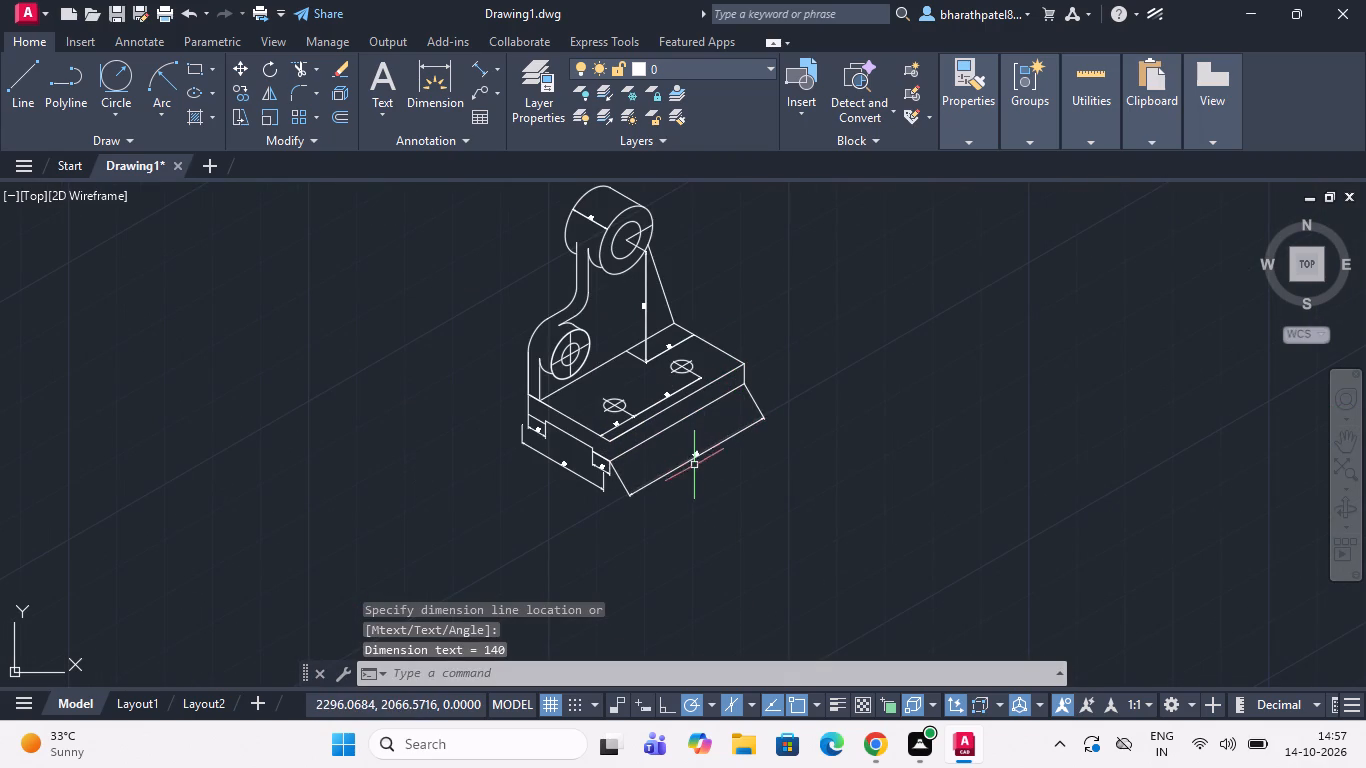
# Oblique the slab's overall length dimension to 90 degrees.
pyautogui.click(690, 457)
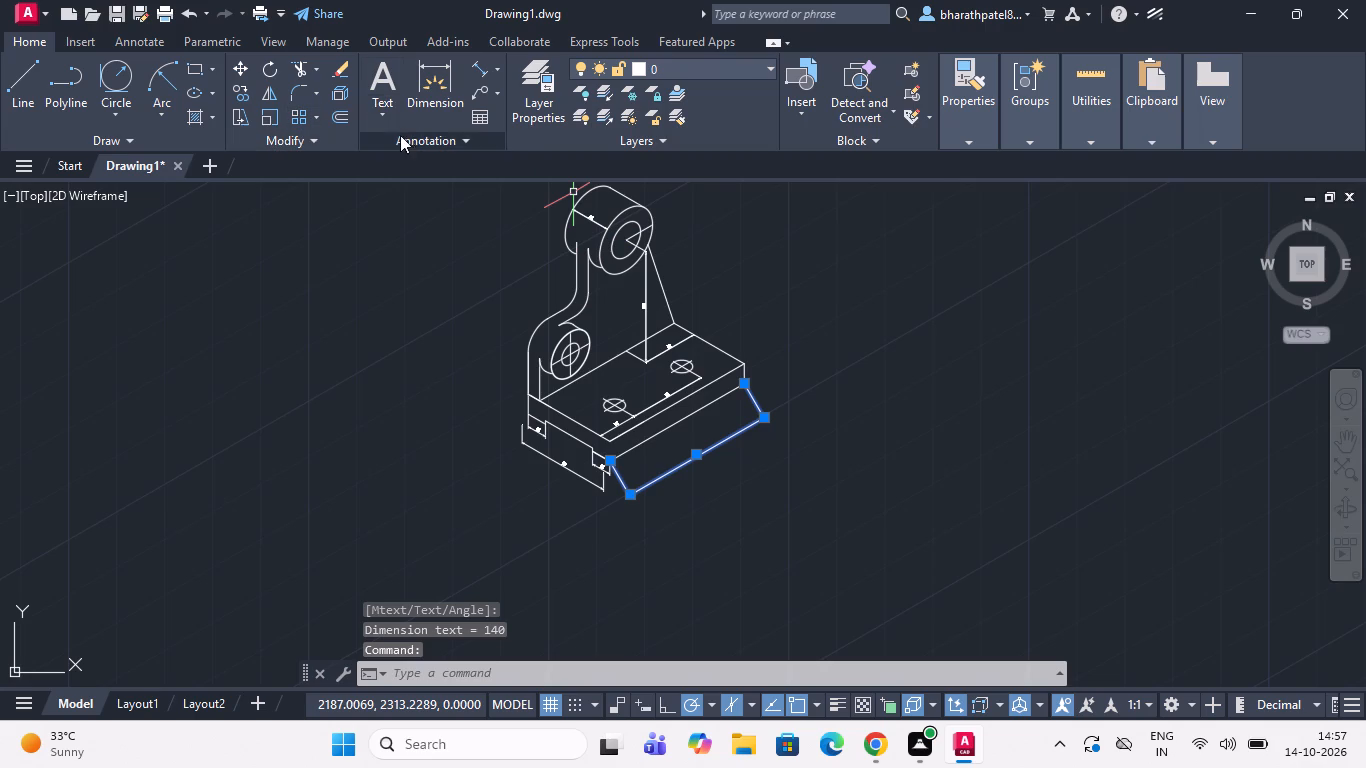
pyautogui.click(142, 39)
pyautogui.click(490, 133)
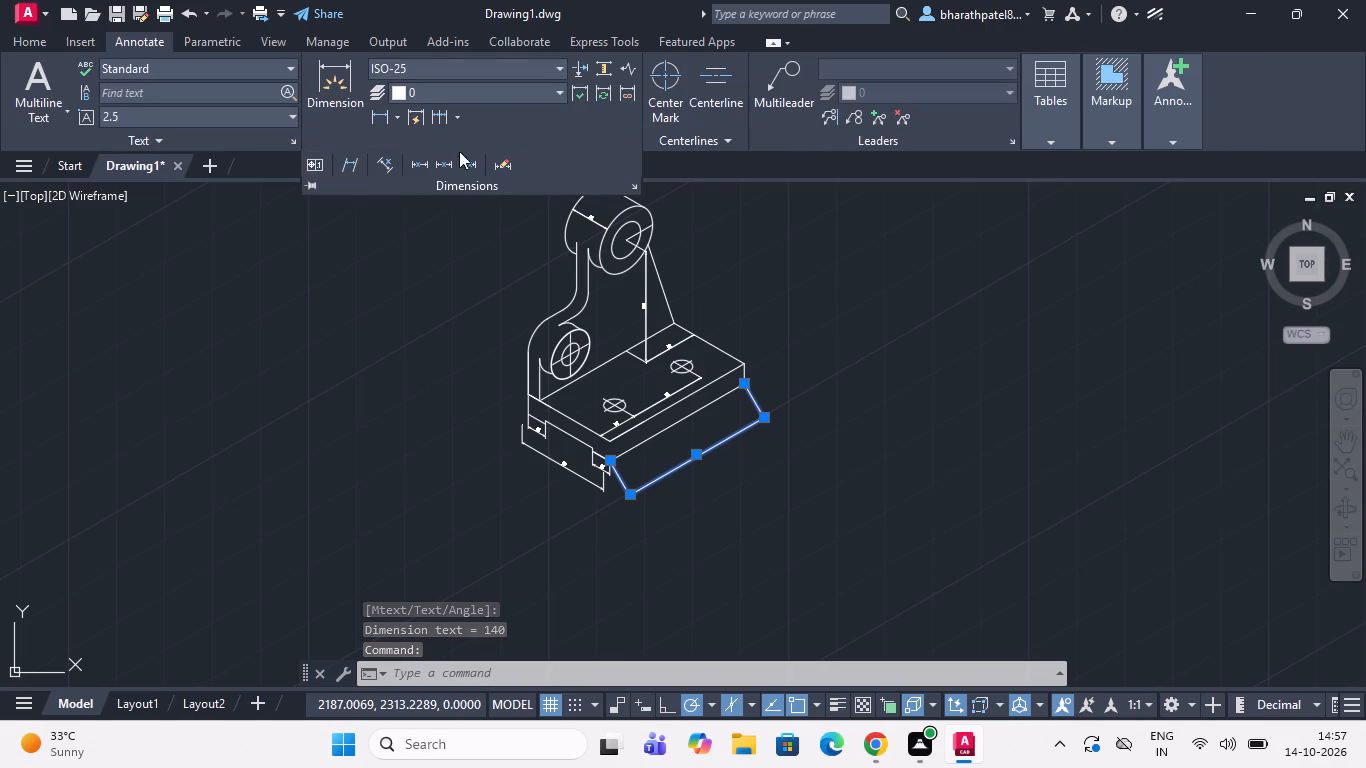
pyautogui.click(358, 167)
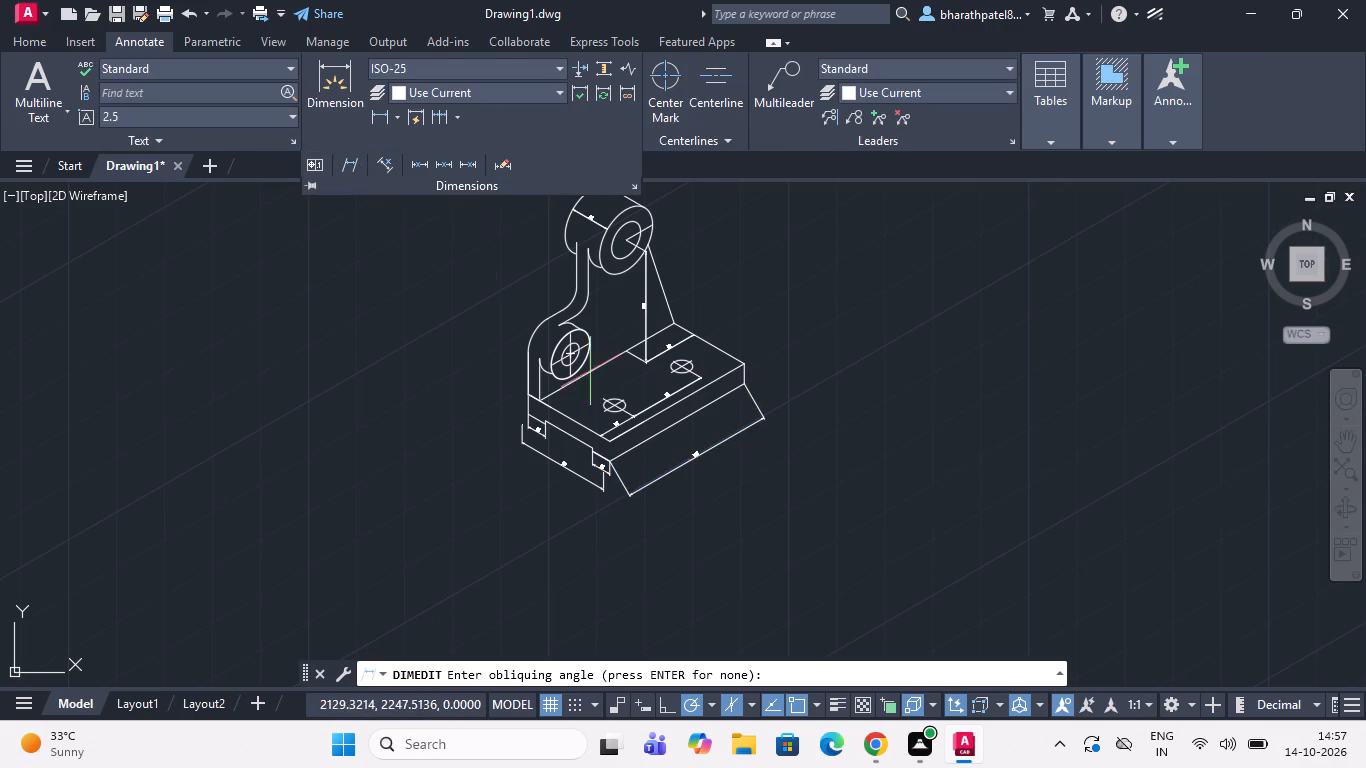
pyautogui.write('90')
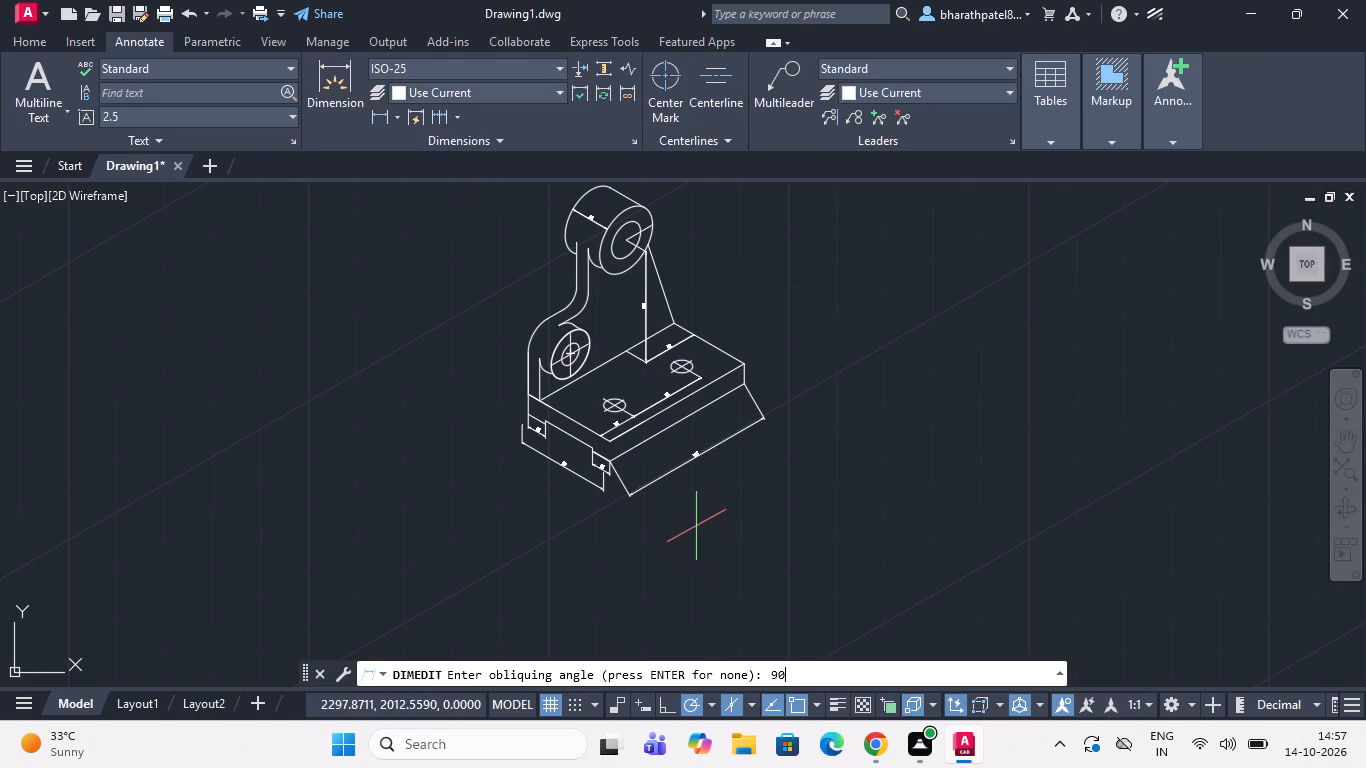
pyautogui.press('Return')
# Draw a 30-unit line at 330° from the outer end of the far hole's centre line toward the slab's long top edge.
pyautogui.scroll(3, 578, 447)
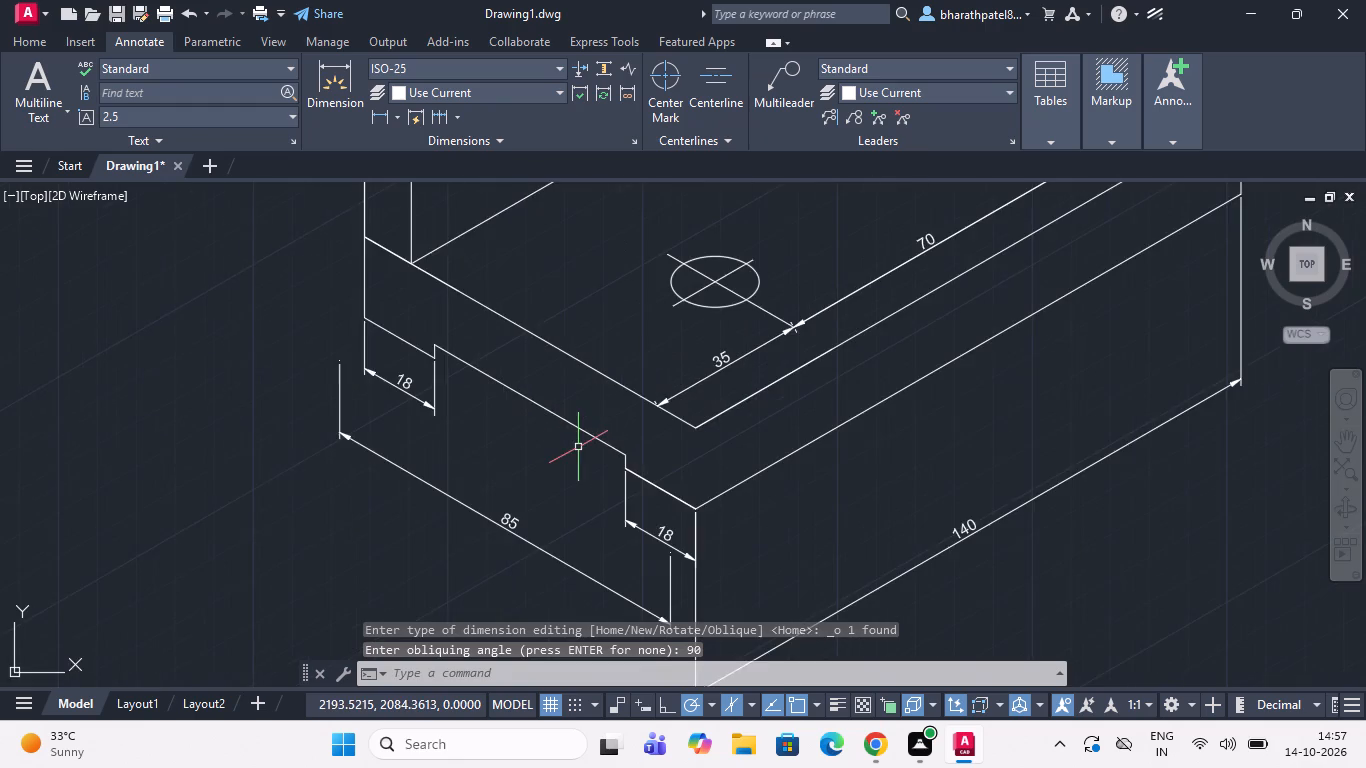
pyautogui.scroll(-3, 578, 447)
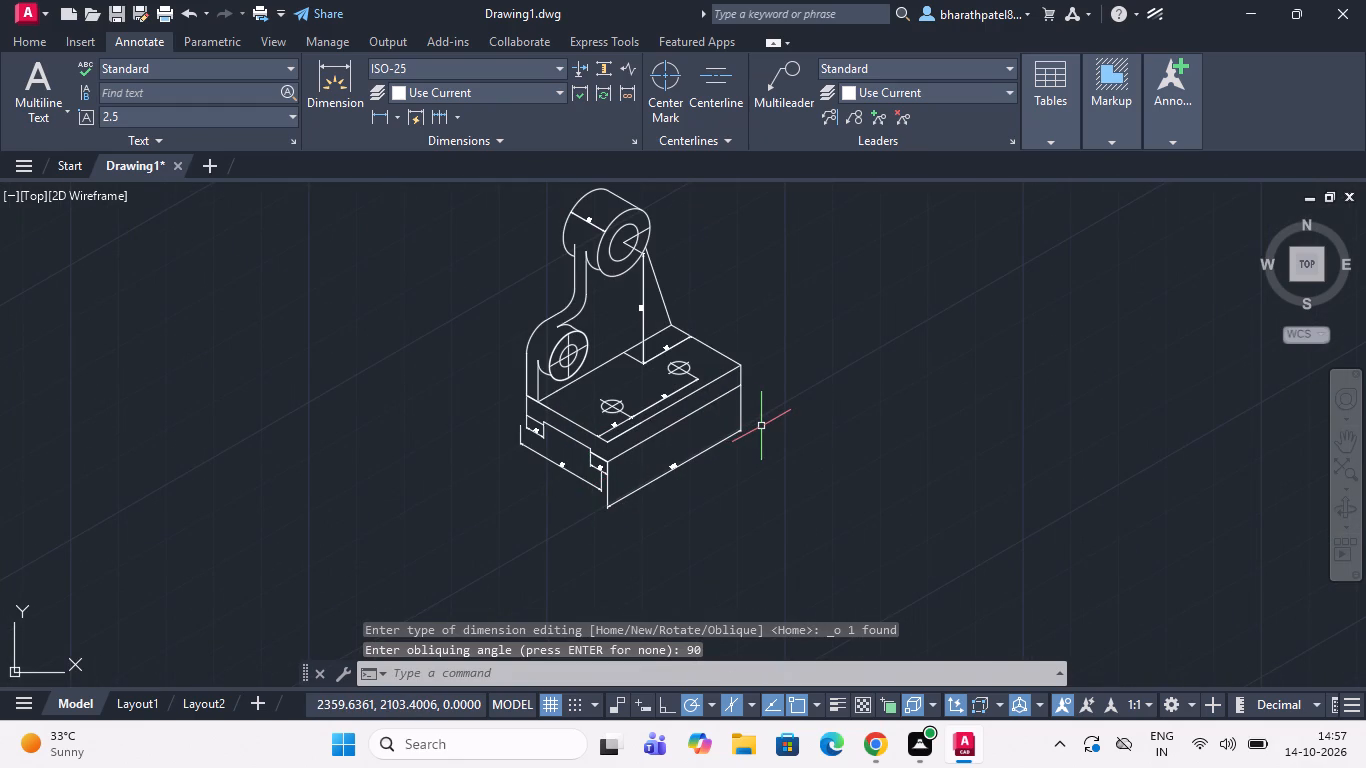
pyautogui.scroll(2, 735, 411)
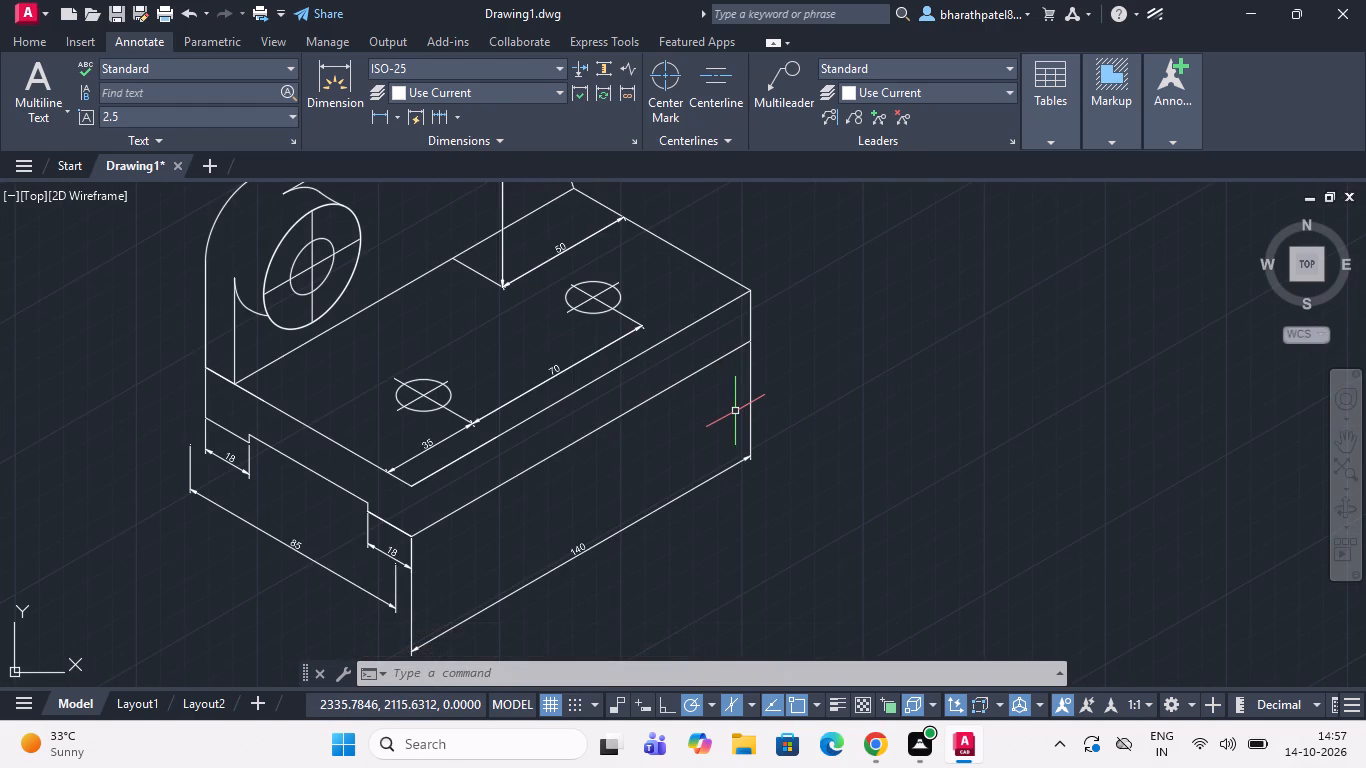
pyautogui.scroll(-1, 735, 411)
pyautogui.scroll(2, 765, 338)
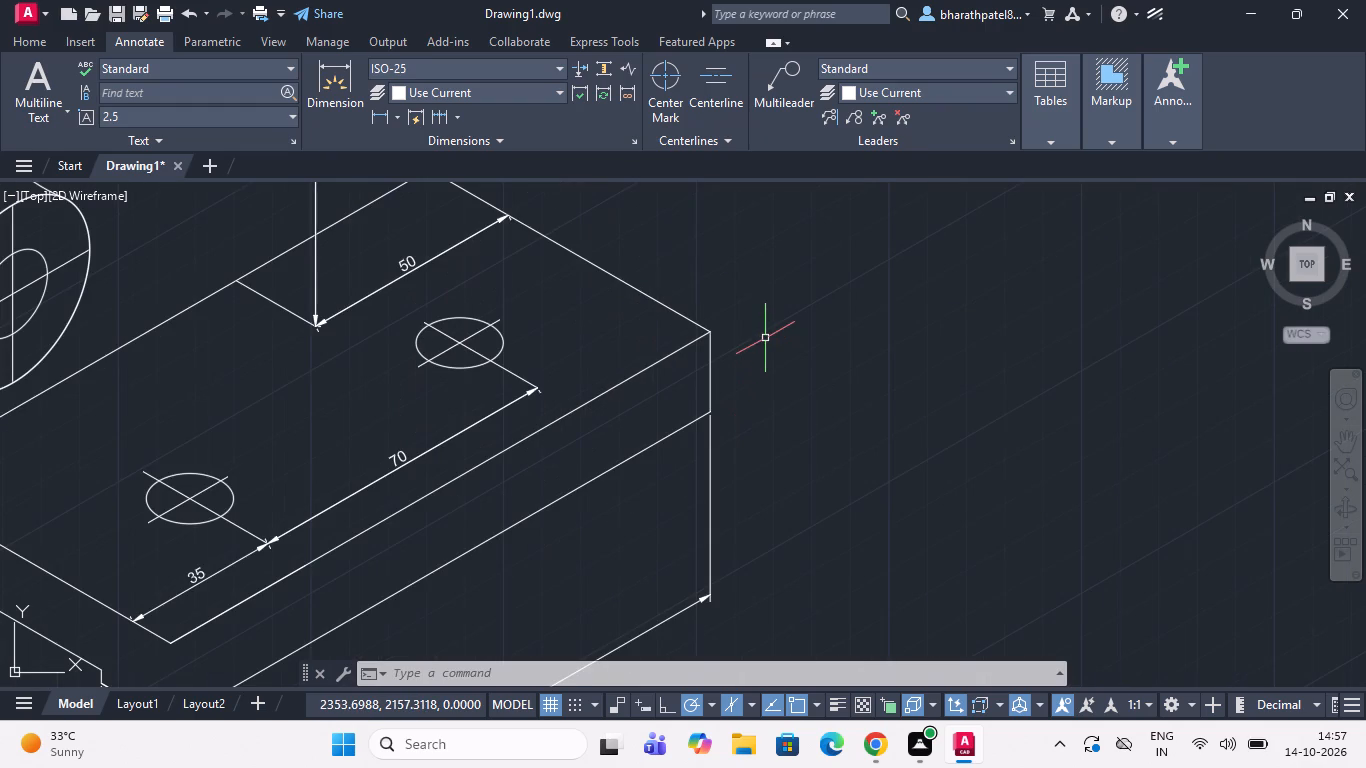
pyautogui.click(19, 40)
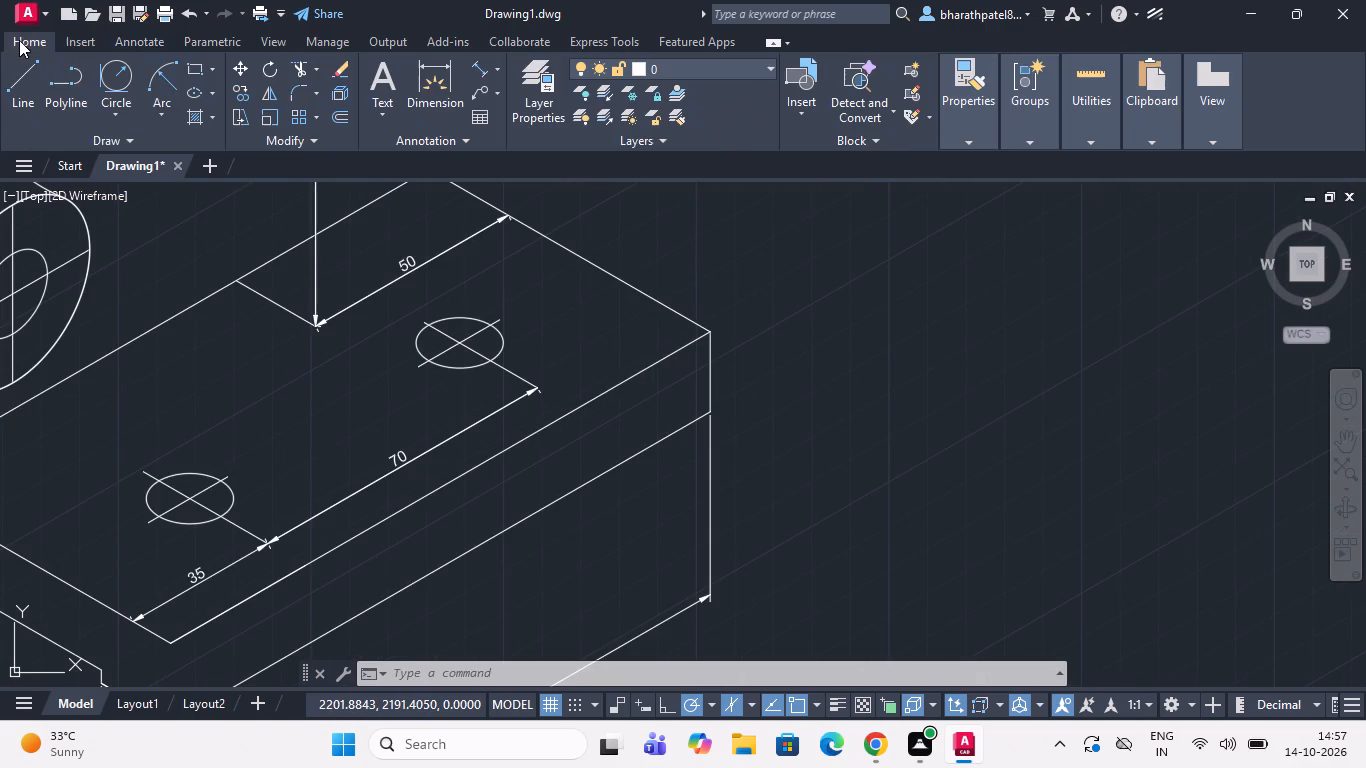
pyautogui.click(31, 65)
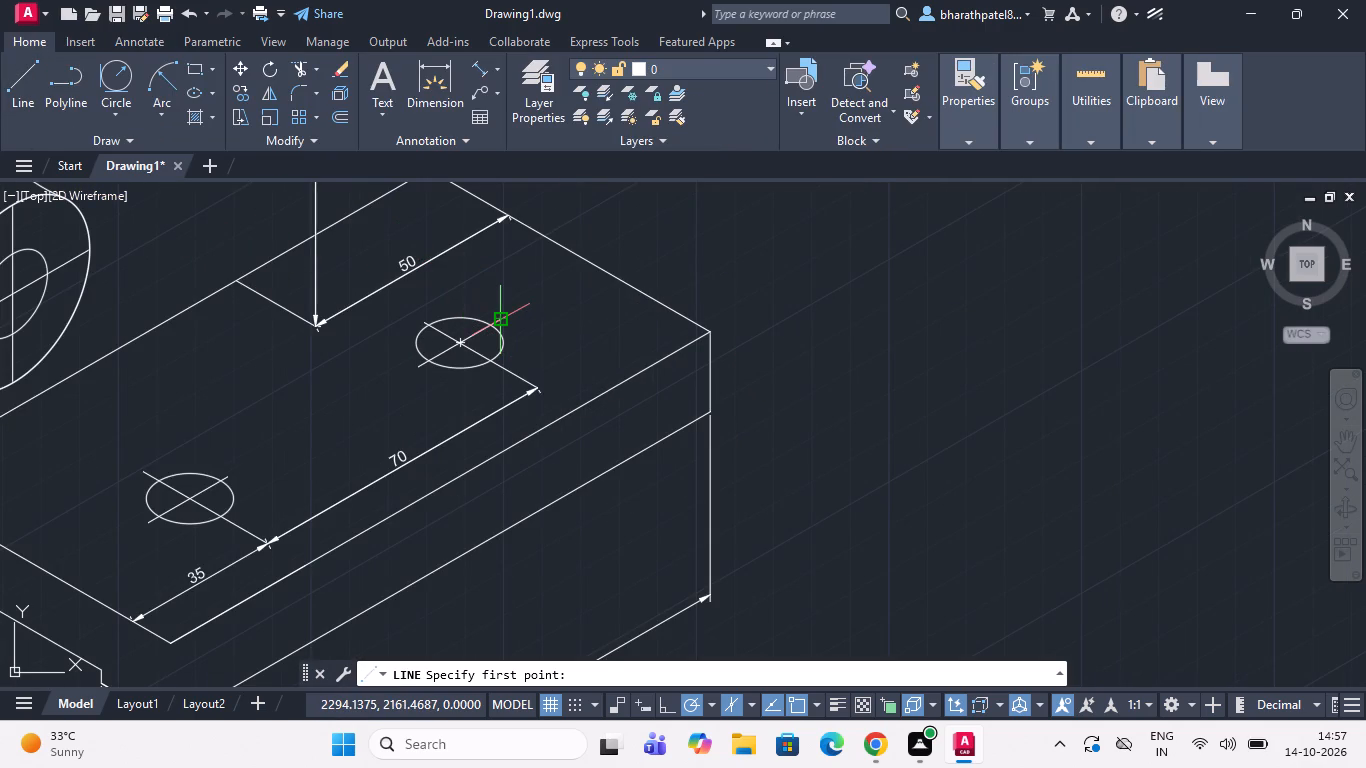
pyautogui.click(501, 319)
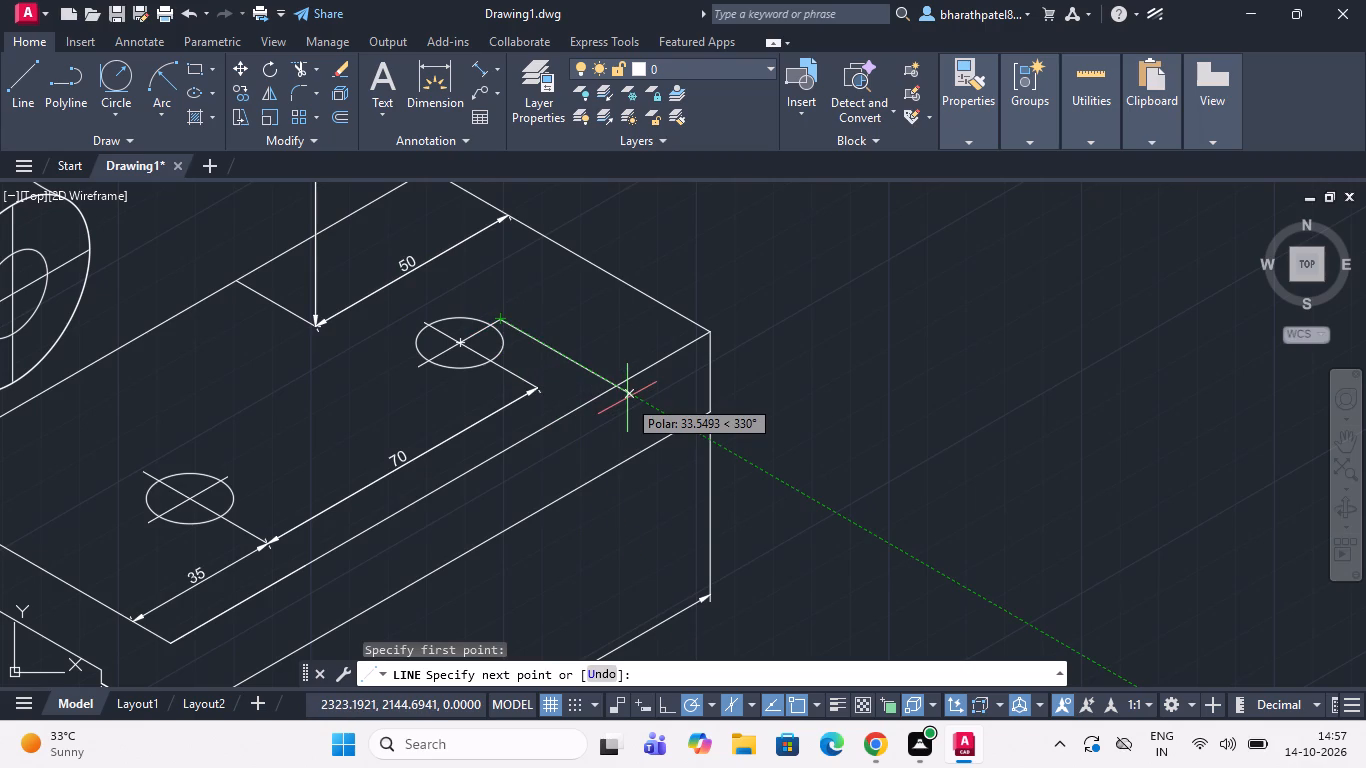
pyautogui.write('30')
pyautogui.press('Return')
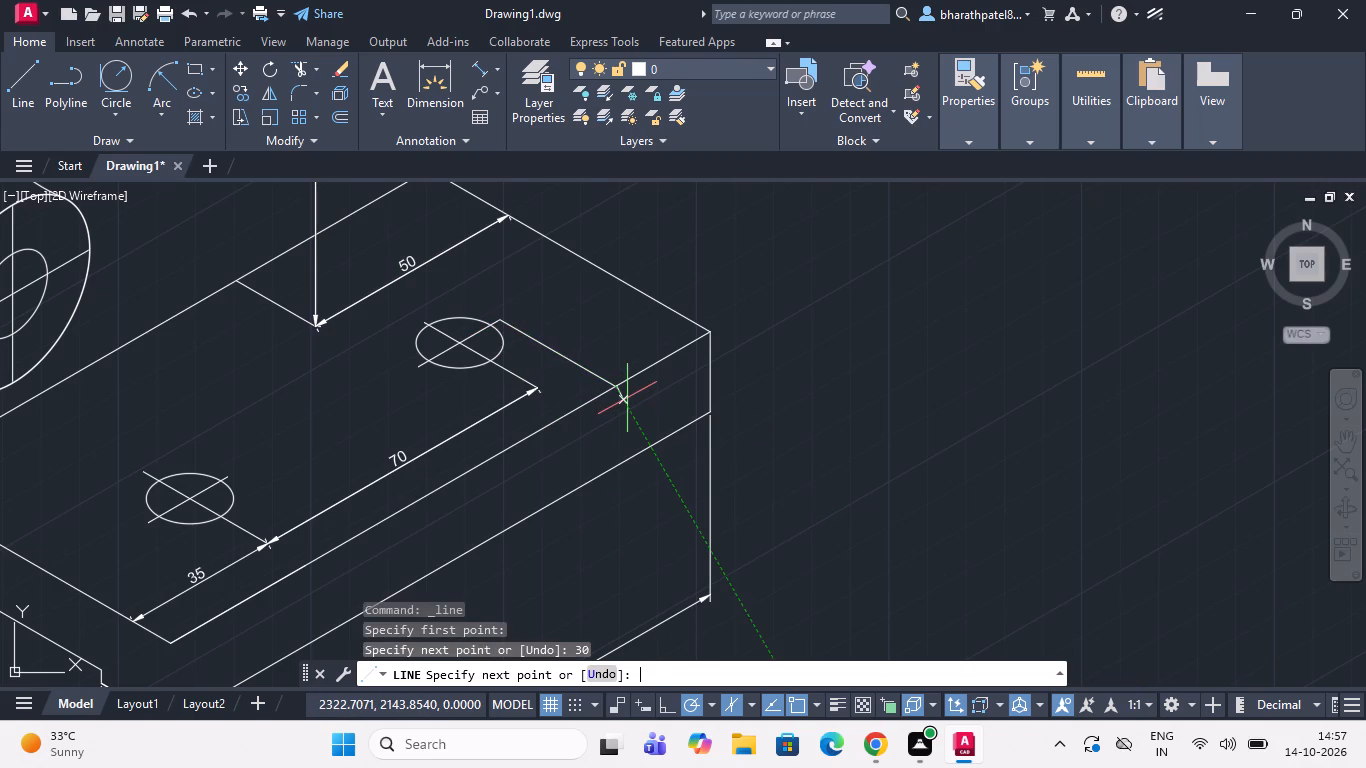
pyautogui.press('Escape')
# Add an aligned dimension between the ends of the line from the far hole's centre line to the slab's edge, placed close beside it.
pyautogui.scroll(2, 569, 382)
pyautogui.scroll(-1, 569, 382)
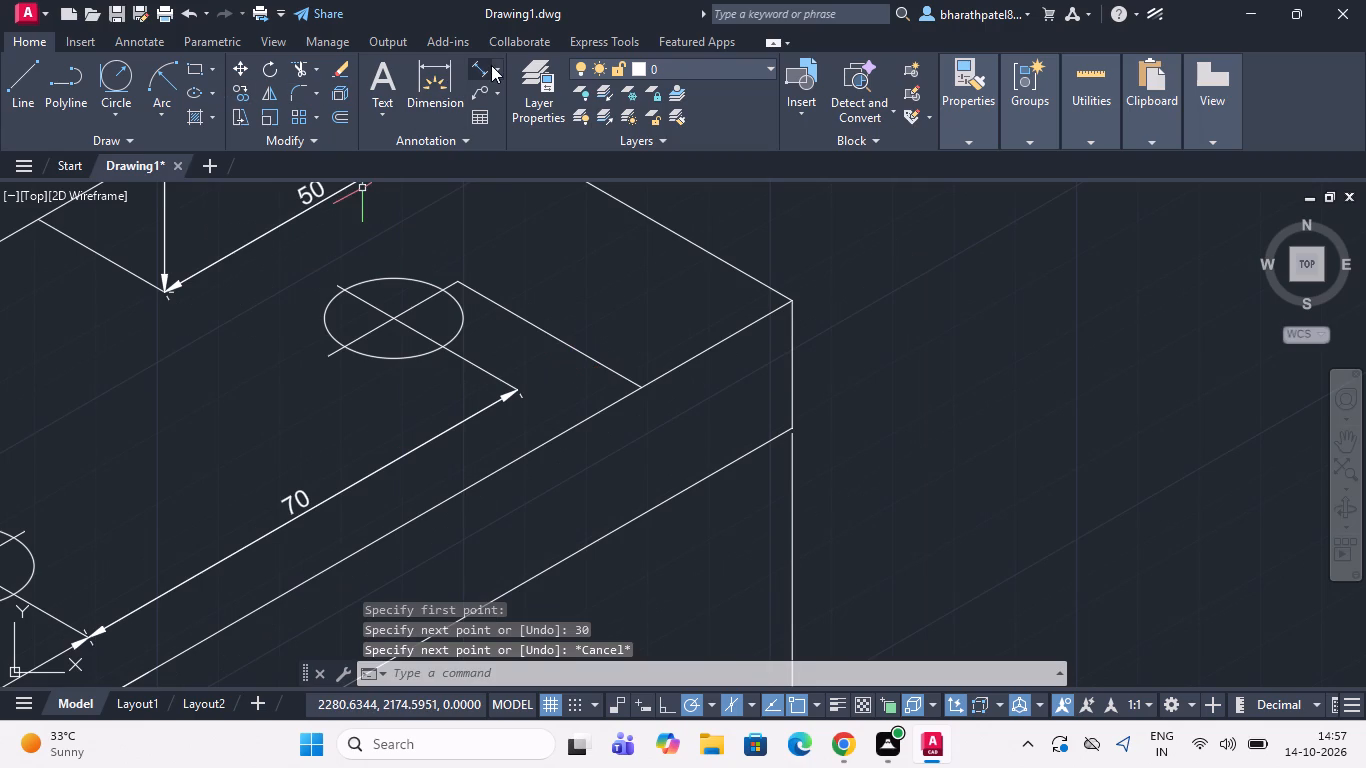
pyautogui.click(476, 71)
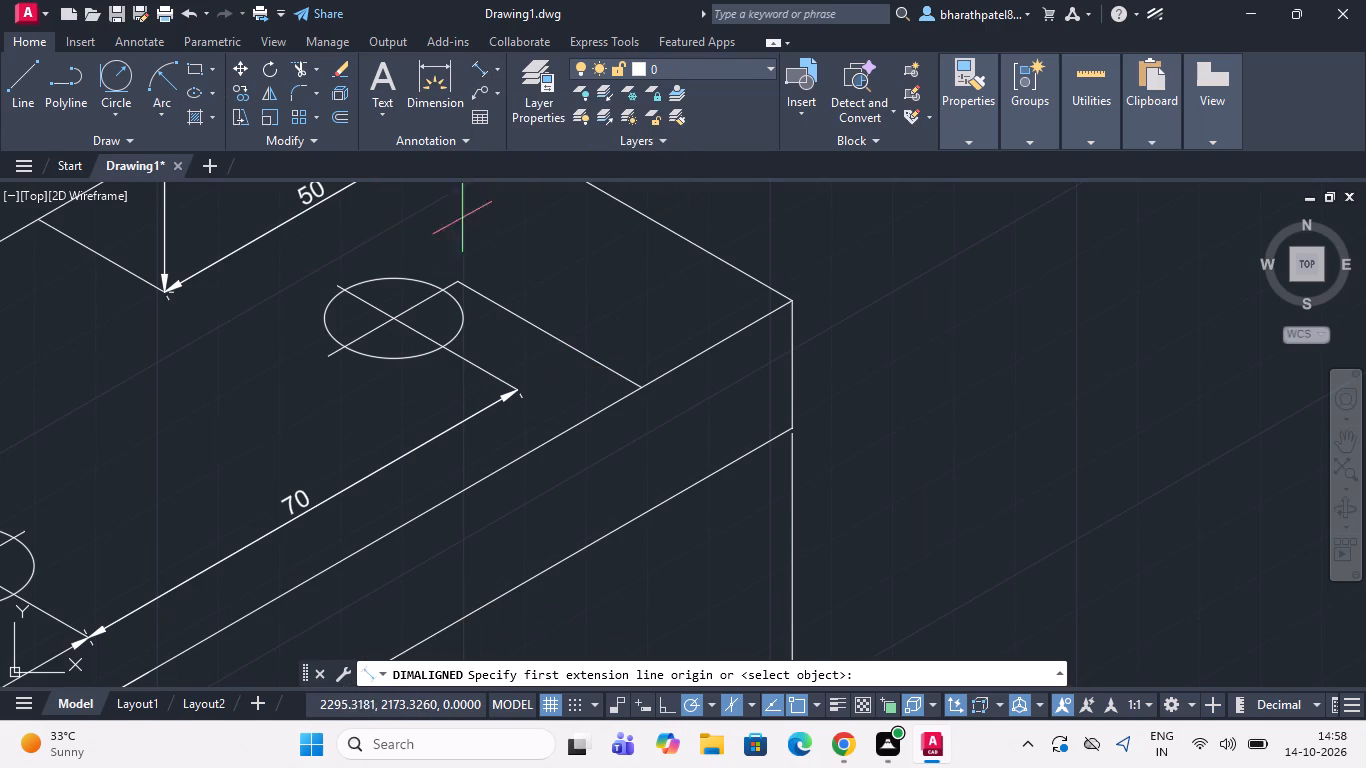
pyautogui.scroll(2, 459, 278)
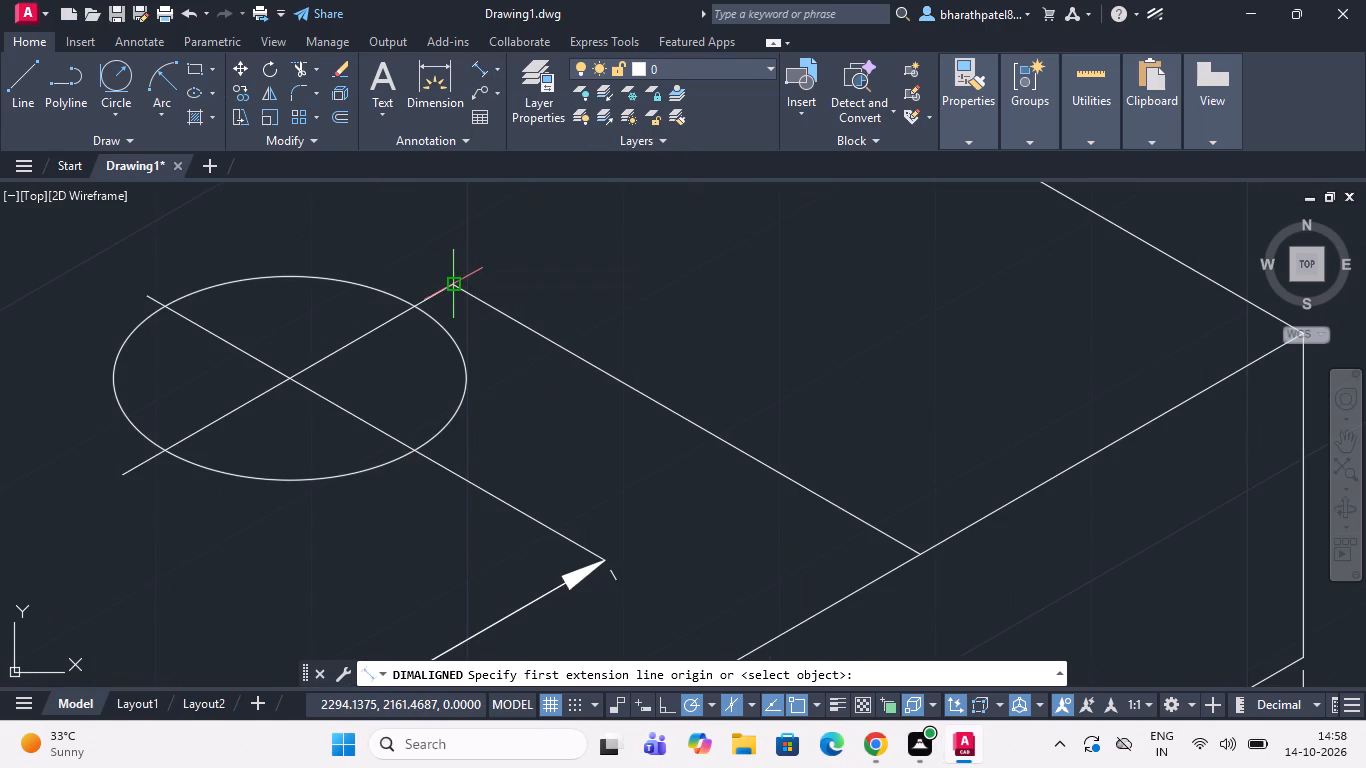
pyautogui.click(451, 286)
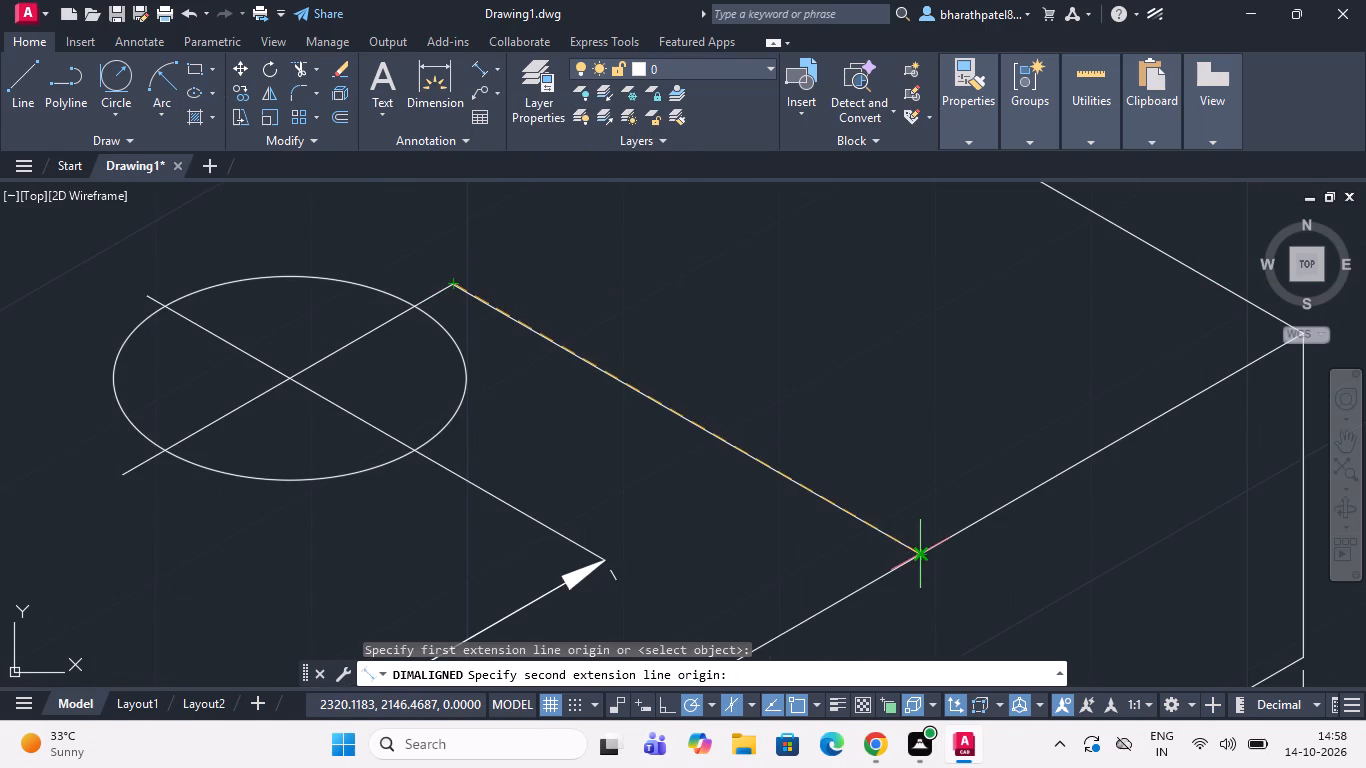
pyautogui.click(925, 561)
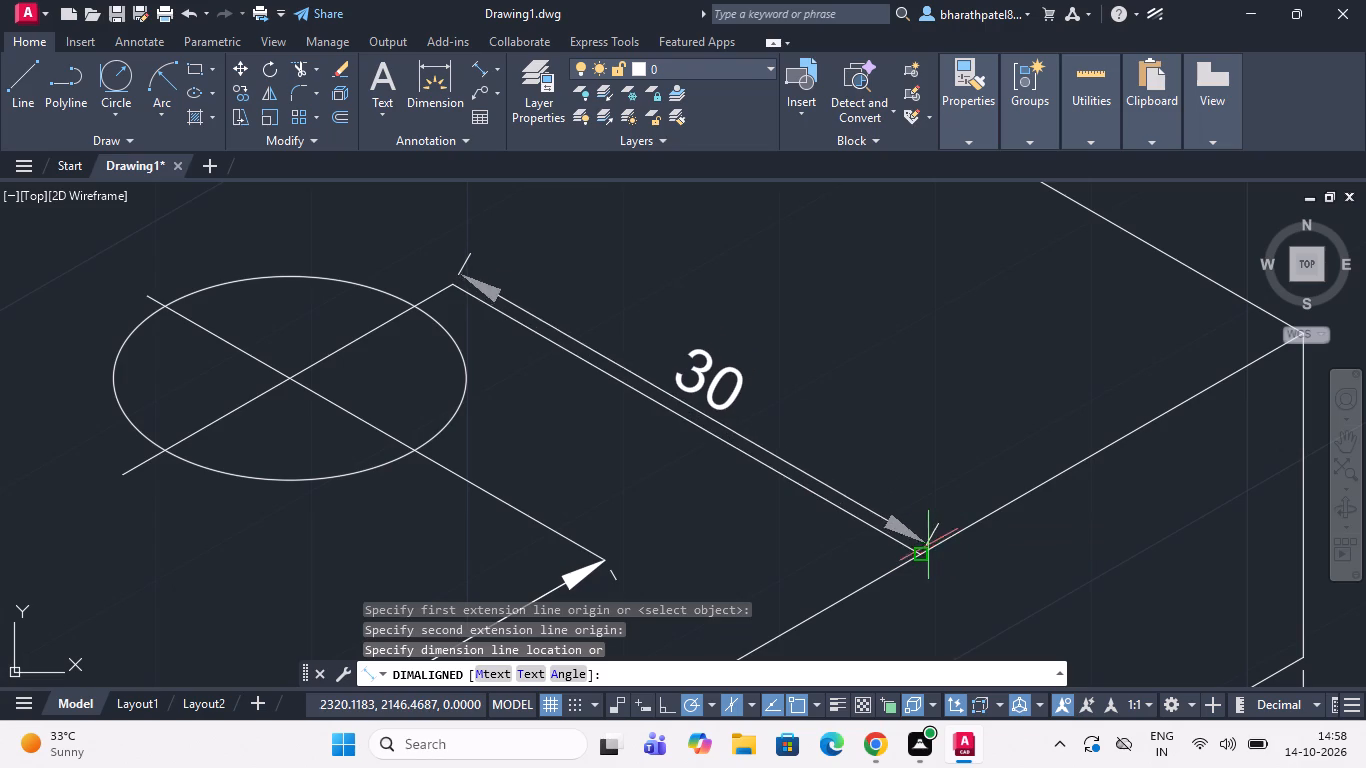
pyautogui.click(931, 540)
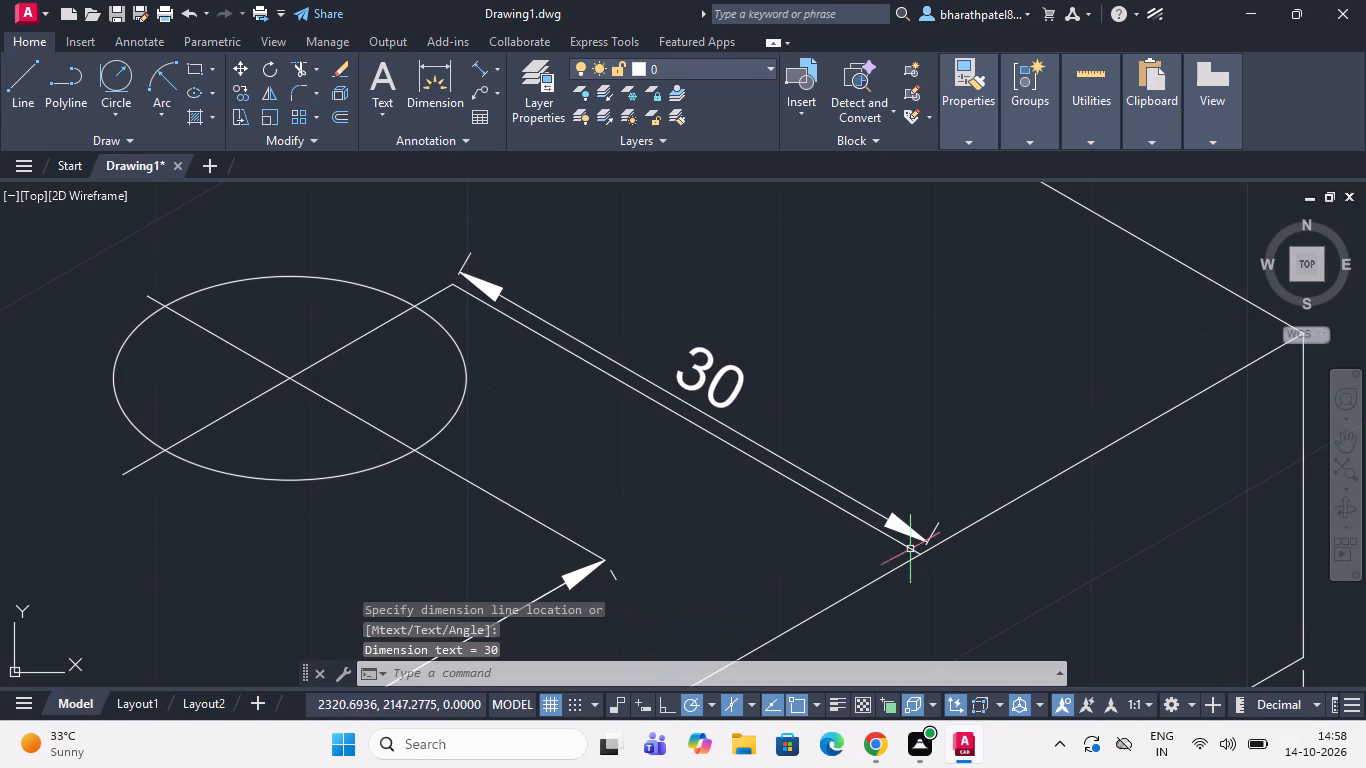
# Delete the helper line beneath the 30 dimension at the far hole.
pyautogui.click(869, 526)
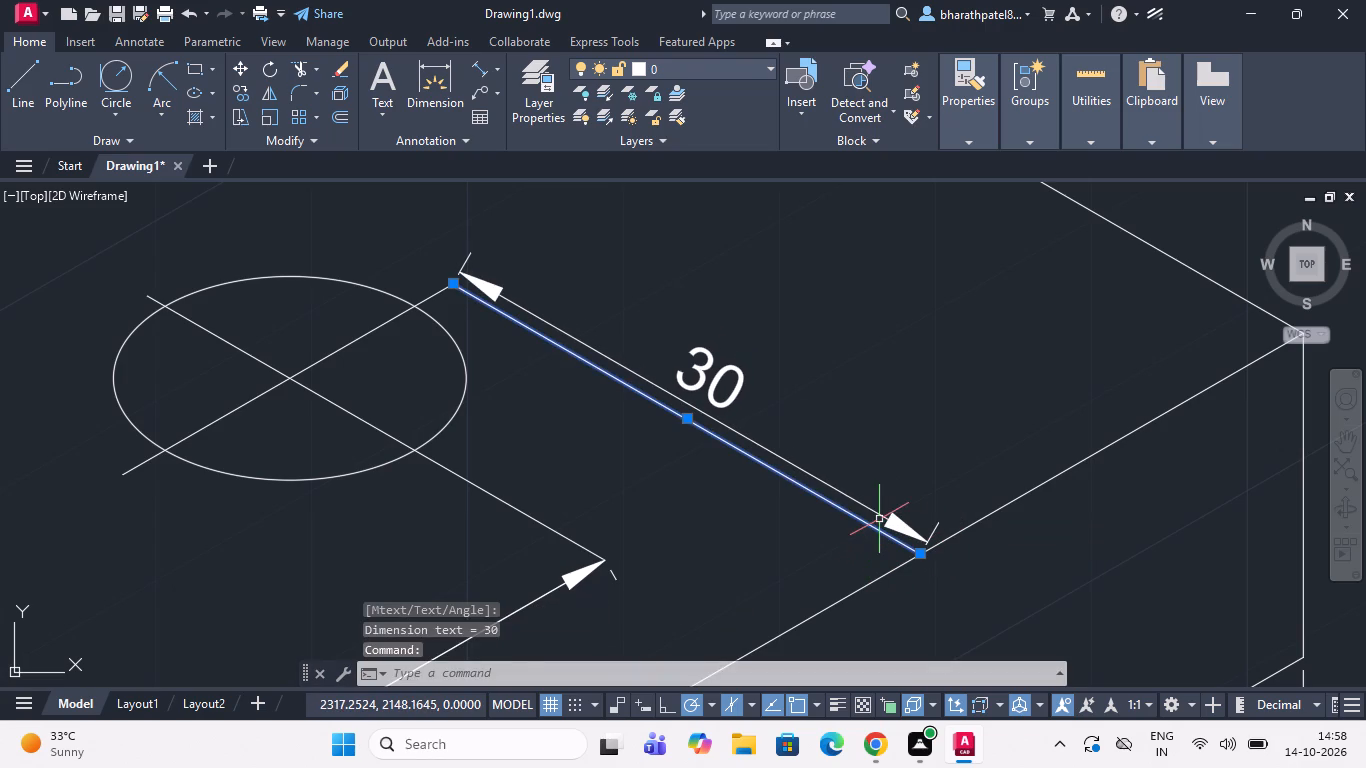
pyautogui.press('Delete')
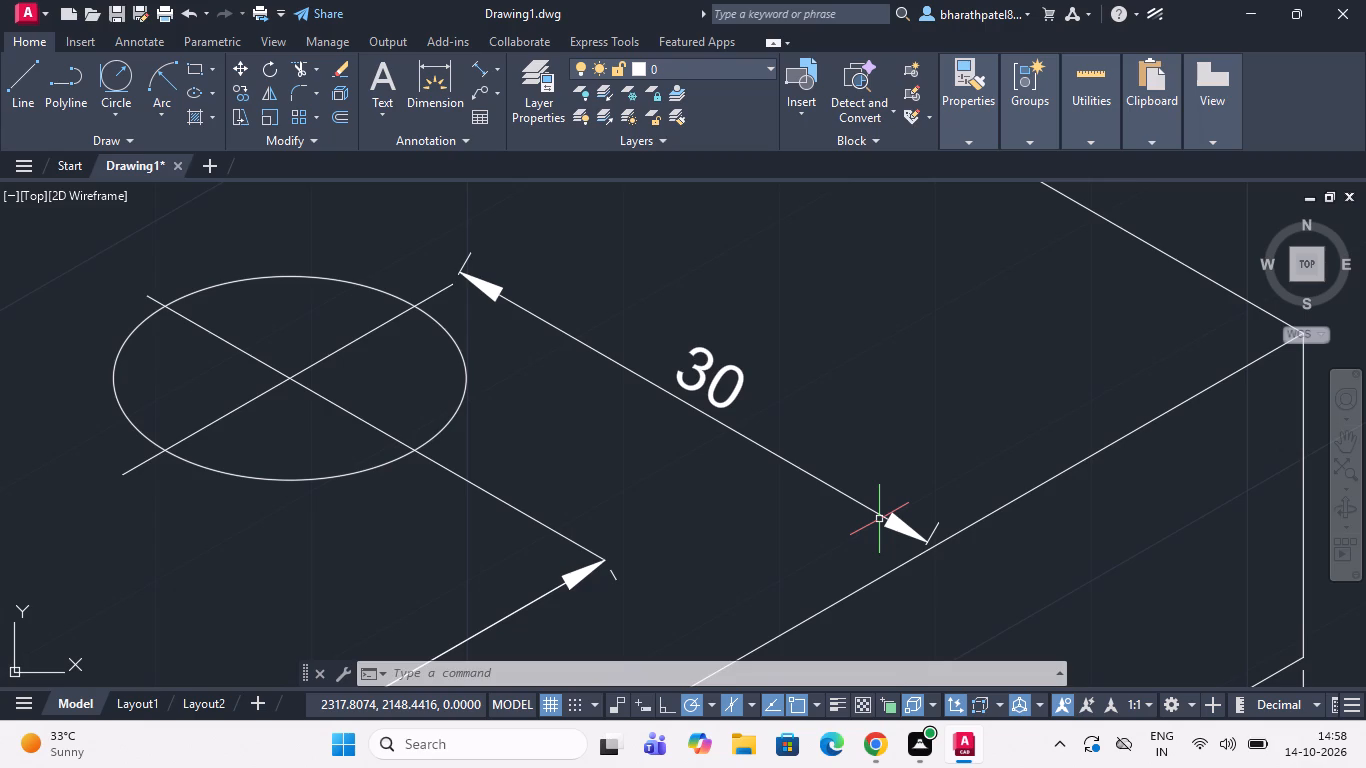
# Examine the dimensions around the holes on the slab's top face.
pyautogui.scroll(-1, 897, 431)
pyautogui.scroll(-4, 806, 385)
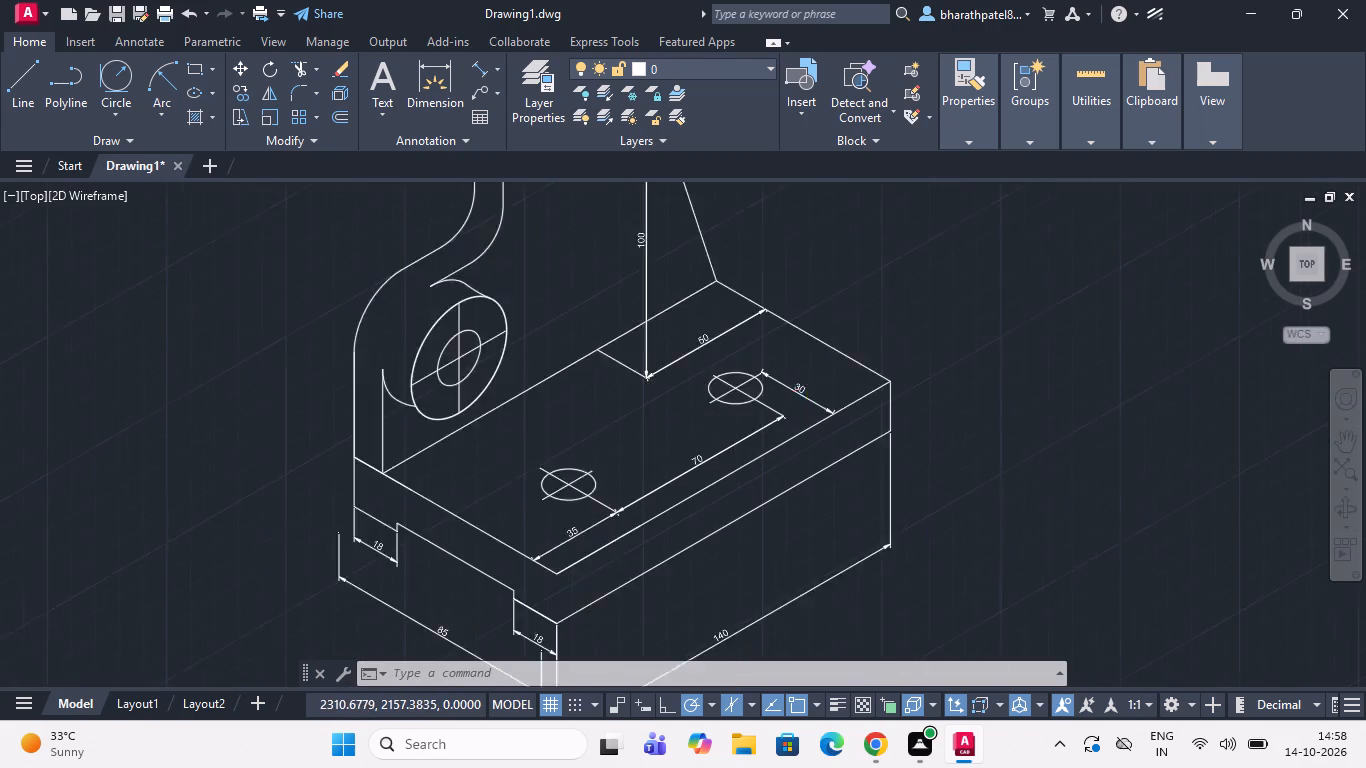
pyautogui.scroll(-1, 806, 385)
pyautogui.scroll(2, 824, 333)
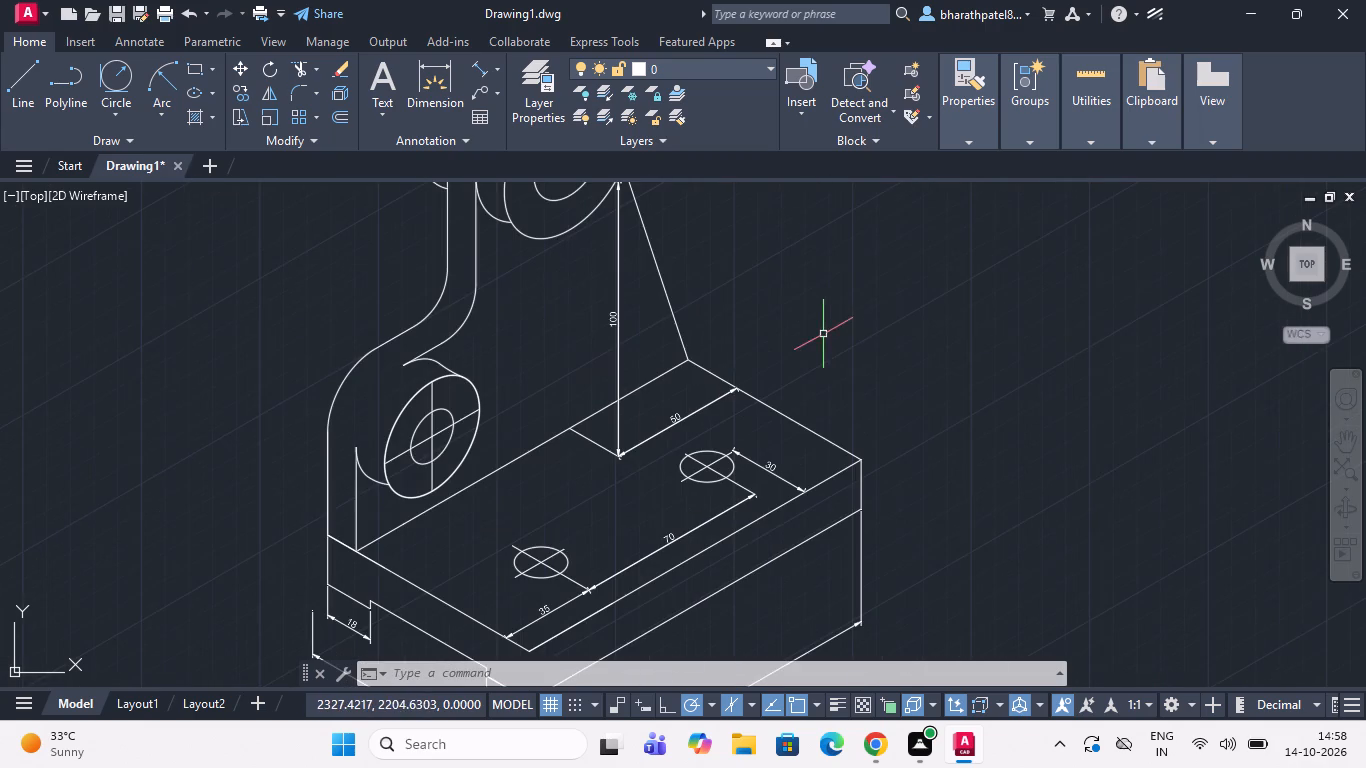
pyautogui.scroll(2, 783, 502)
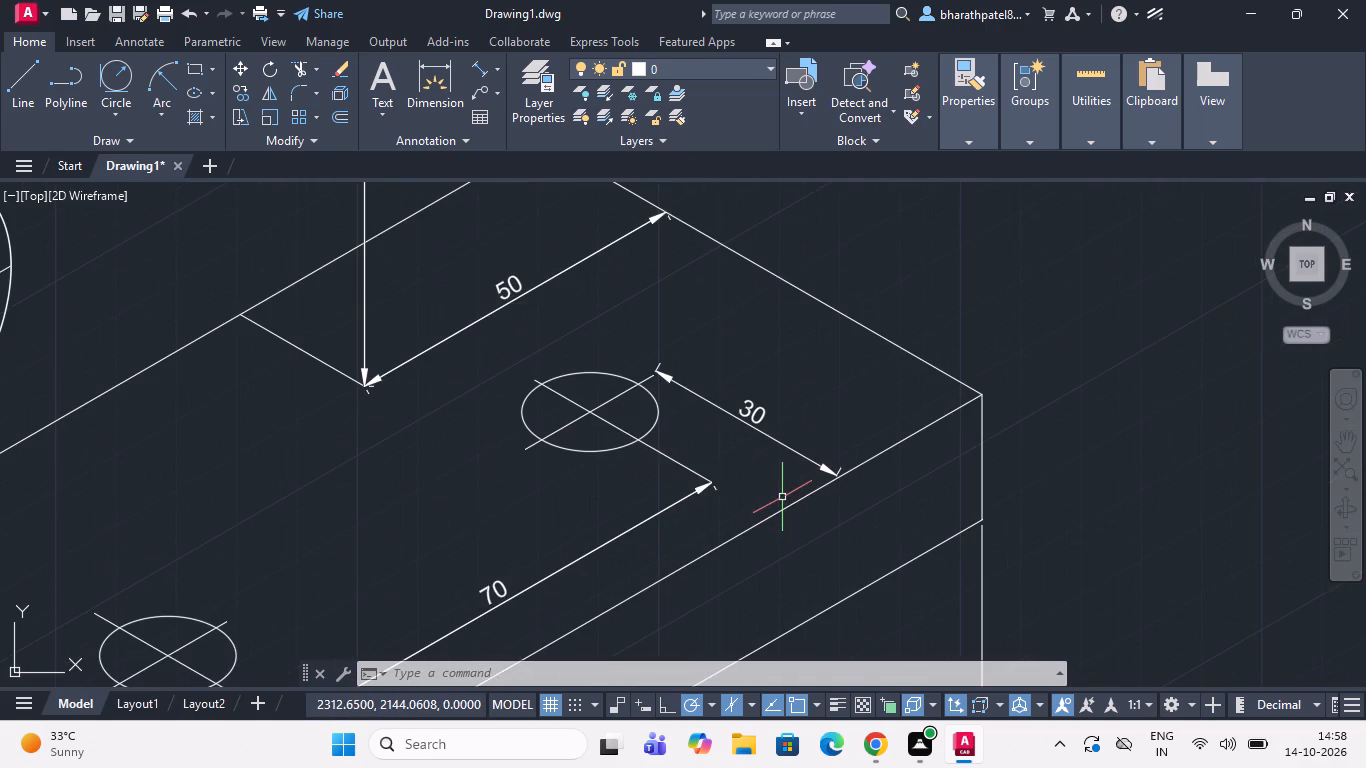
pyautogui.scroll(-1, 790, 467)
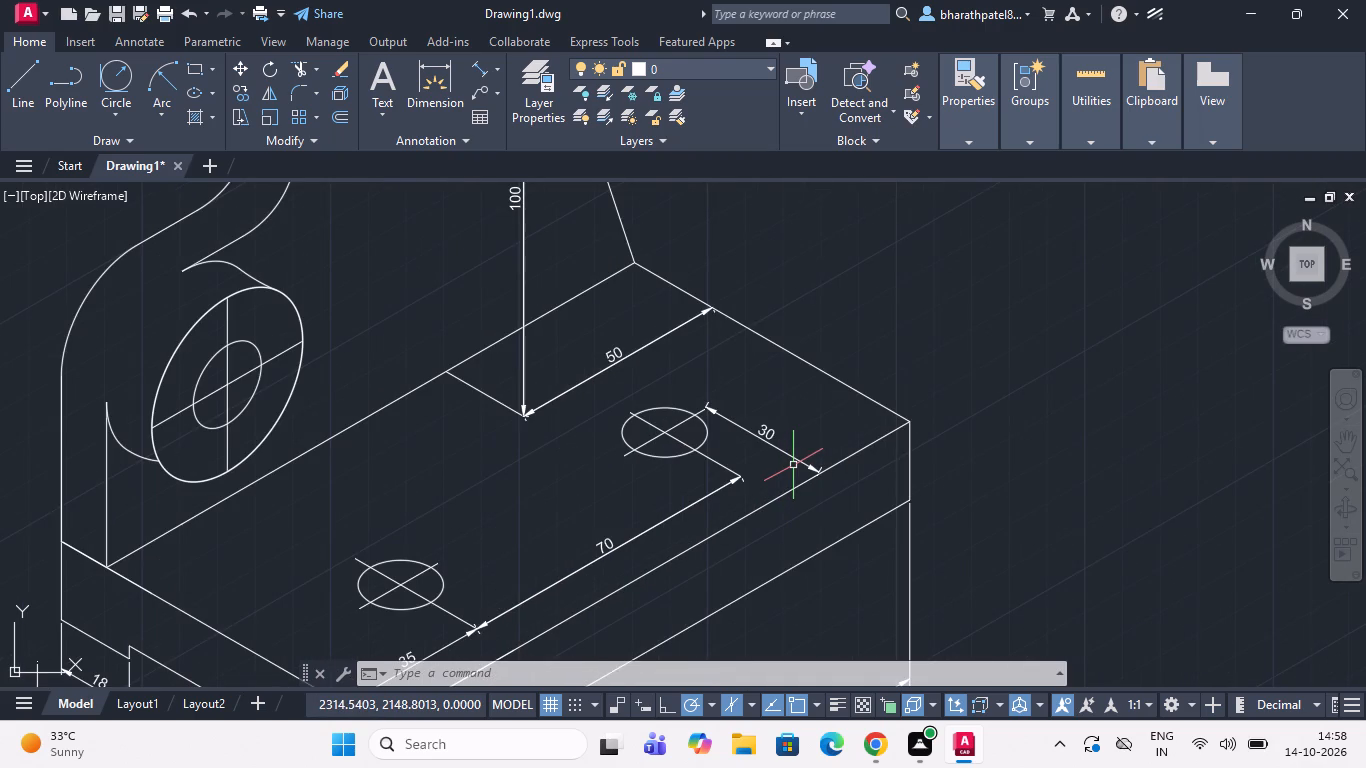
pyautogui.scroll(1, 680, 374)
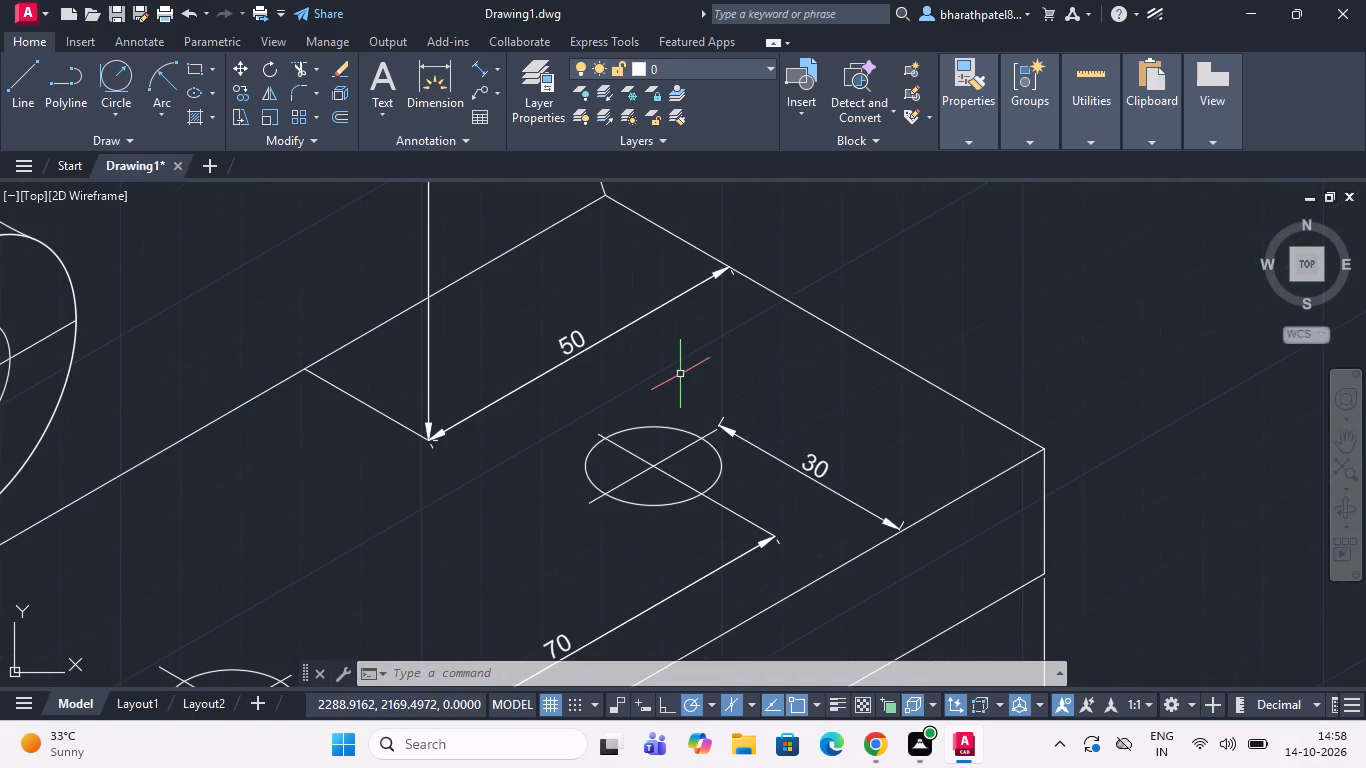
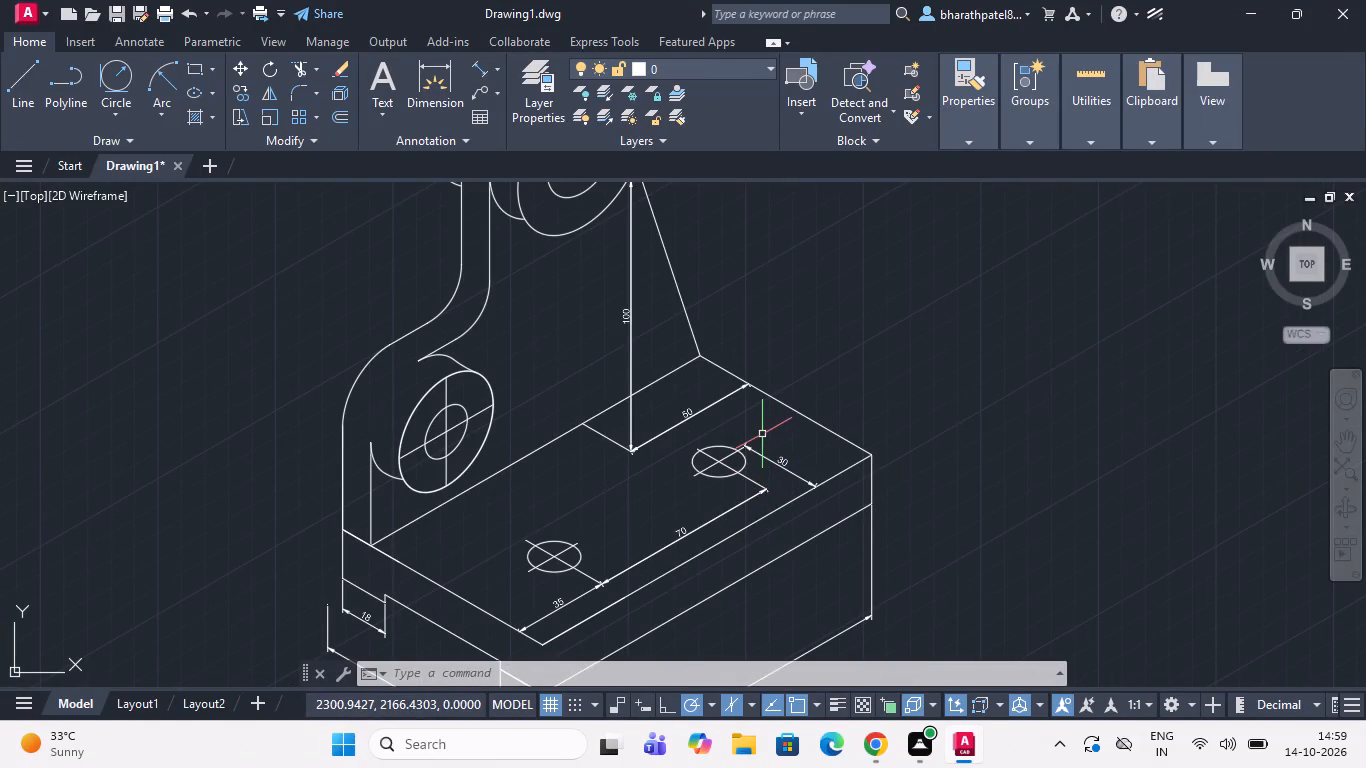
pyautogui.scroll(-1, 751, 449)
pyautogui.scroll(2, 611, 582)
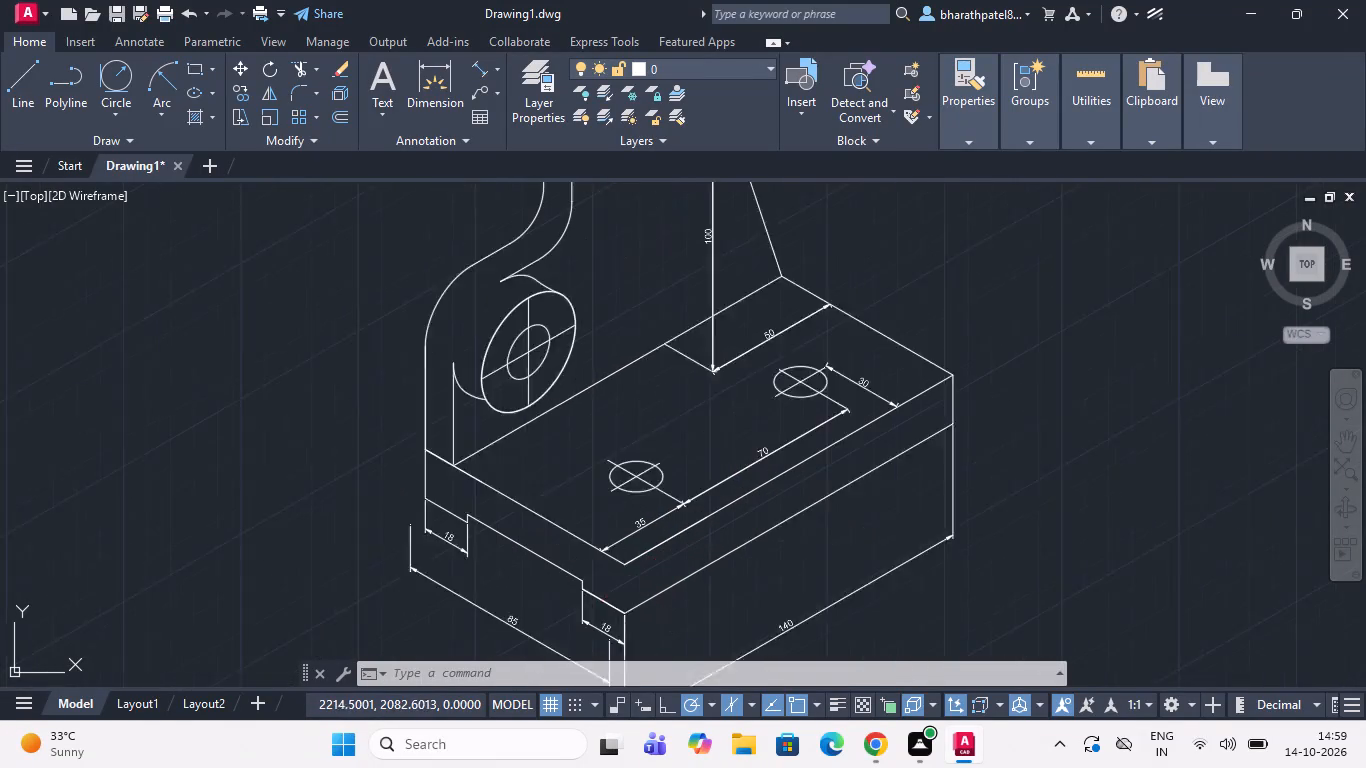
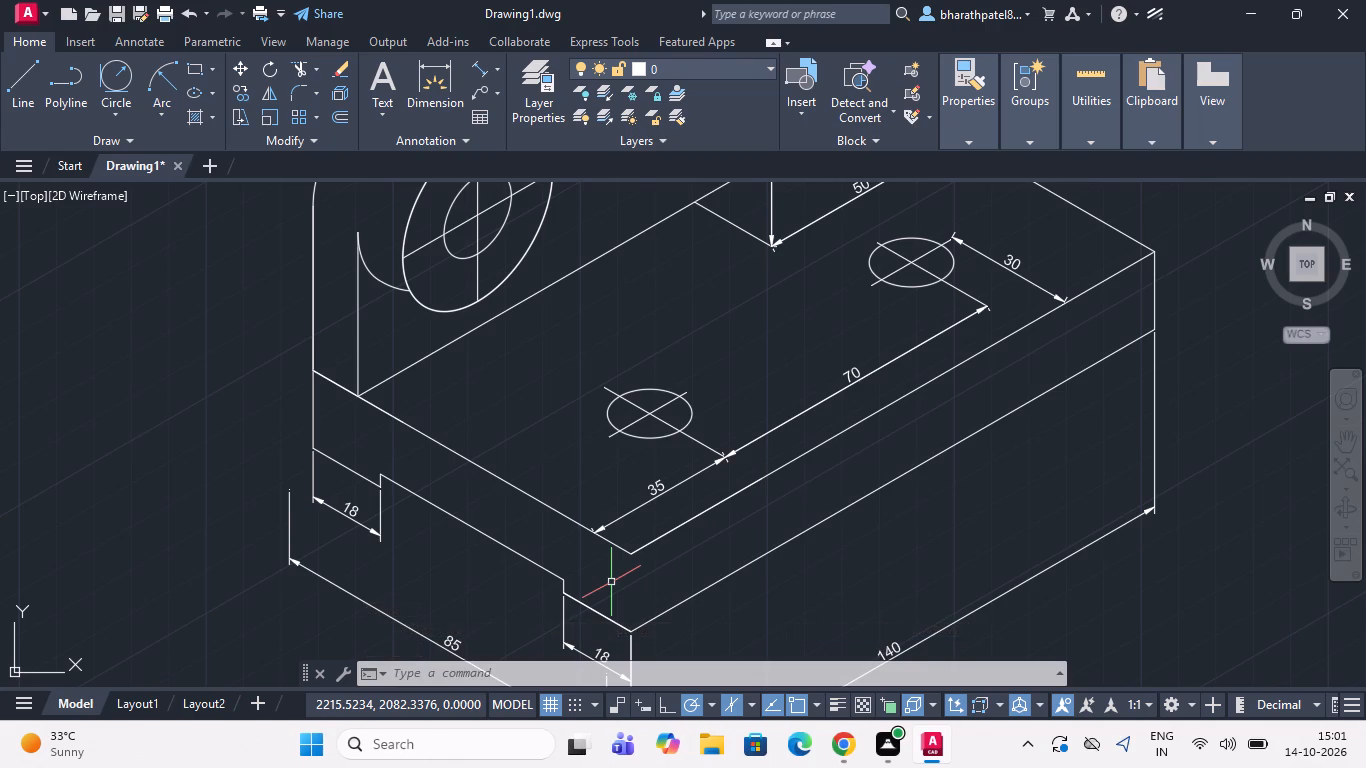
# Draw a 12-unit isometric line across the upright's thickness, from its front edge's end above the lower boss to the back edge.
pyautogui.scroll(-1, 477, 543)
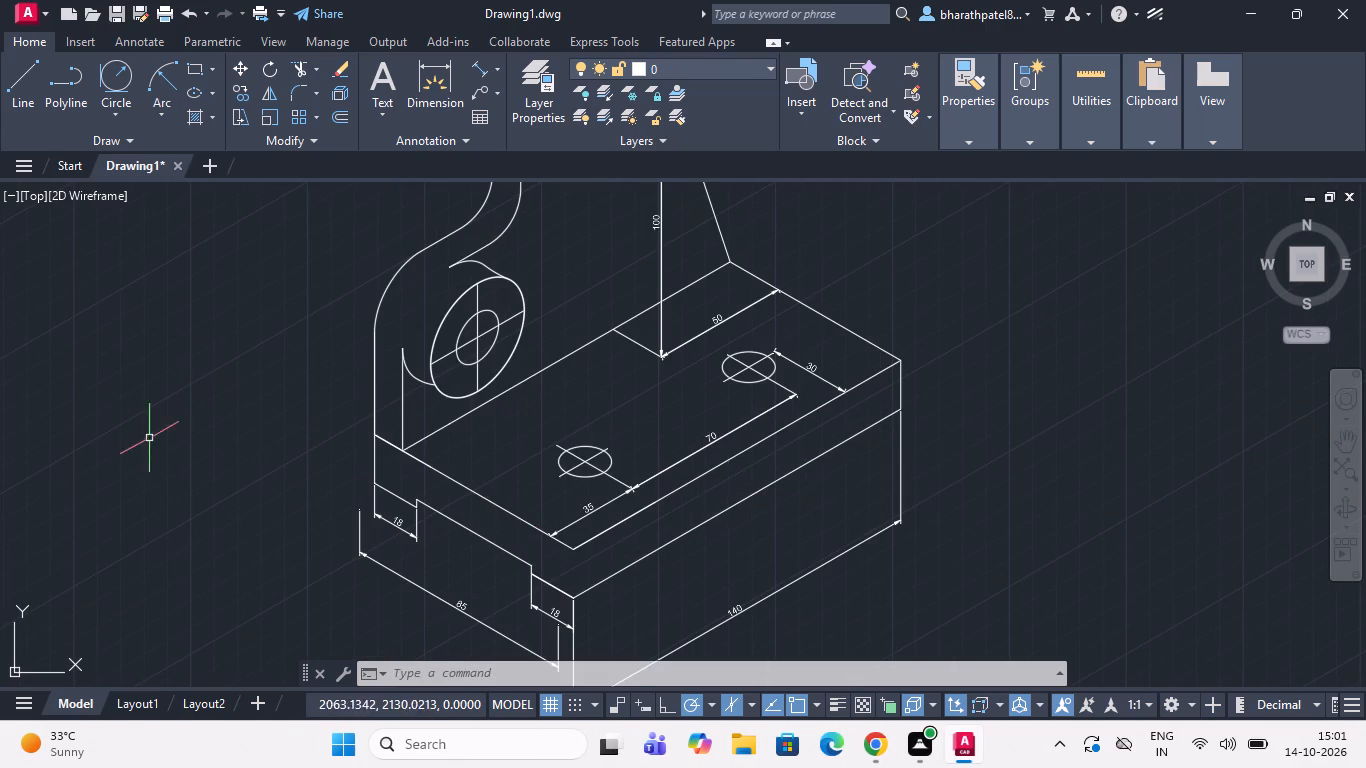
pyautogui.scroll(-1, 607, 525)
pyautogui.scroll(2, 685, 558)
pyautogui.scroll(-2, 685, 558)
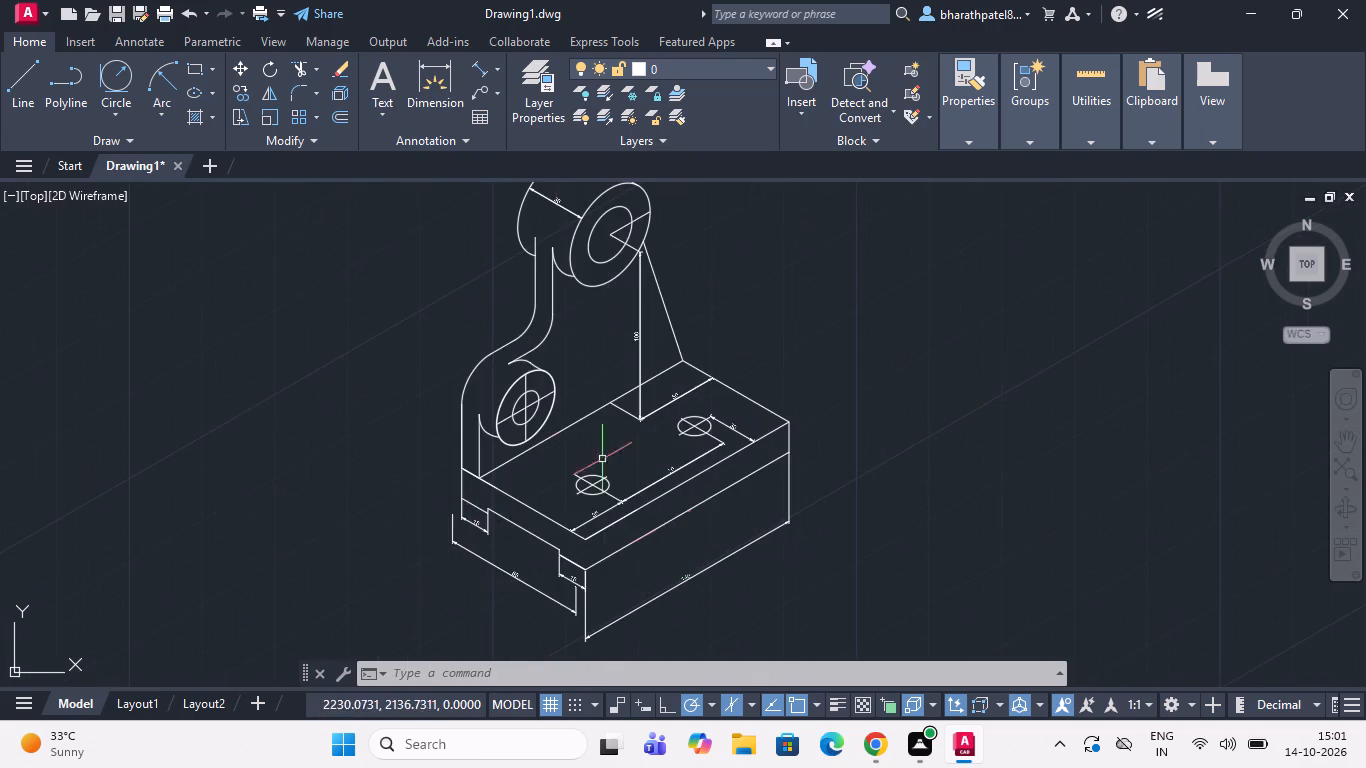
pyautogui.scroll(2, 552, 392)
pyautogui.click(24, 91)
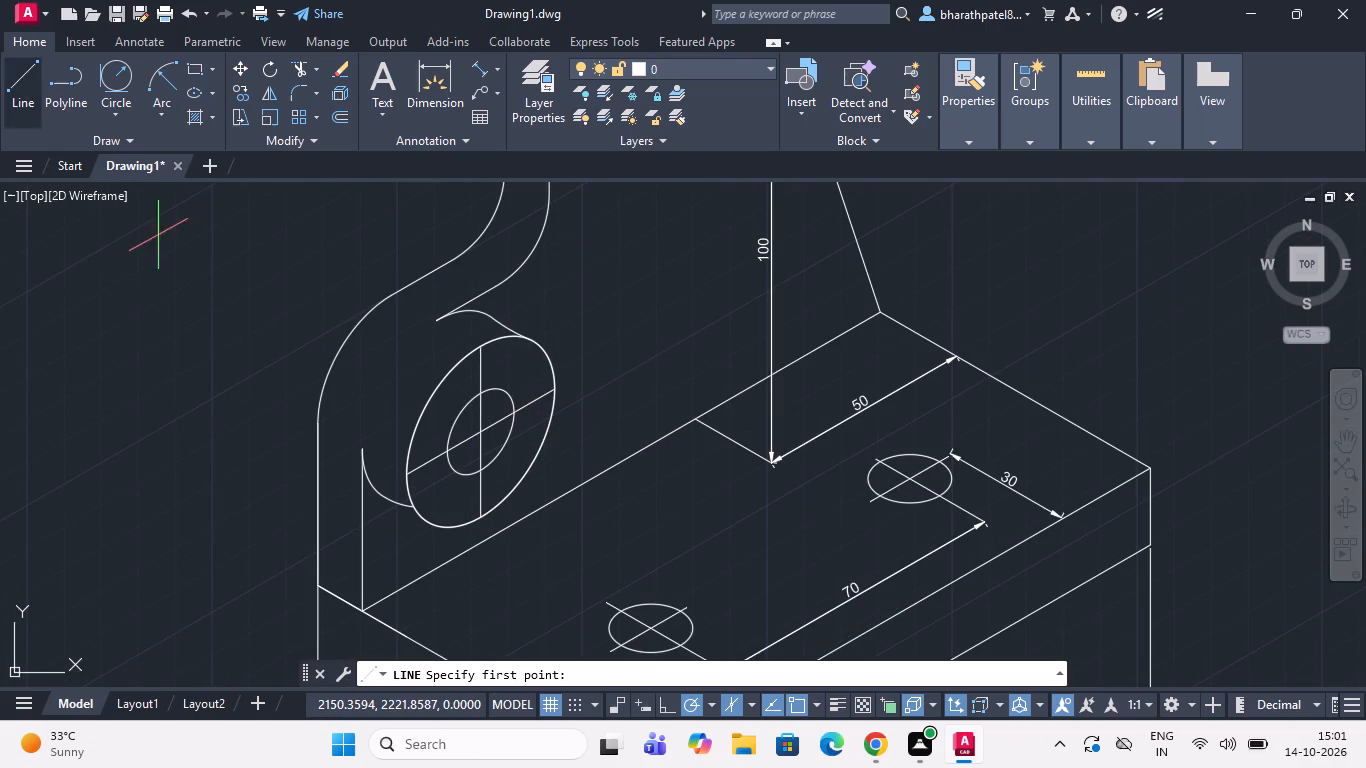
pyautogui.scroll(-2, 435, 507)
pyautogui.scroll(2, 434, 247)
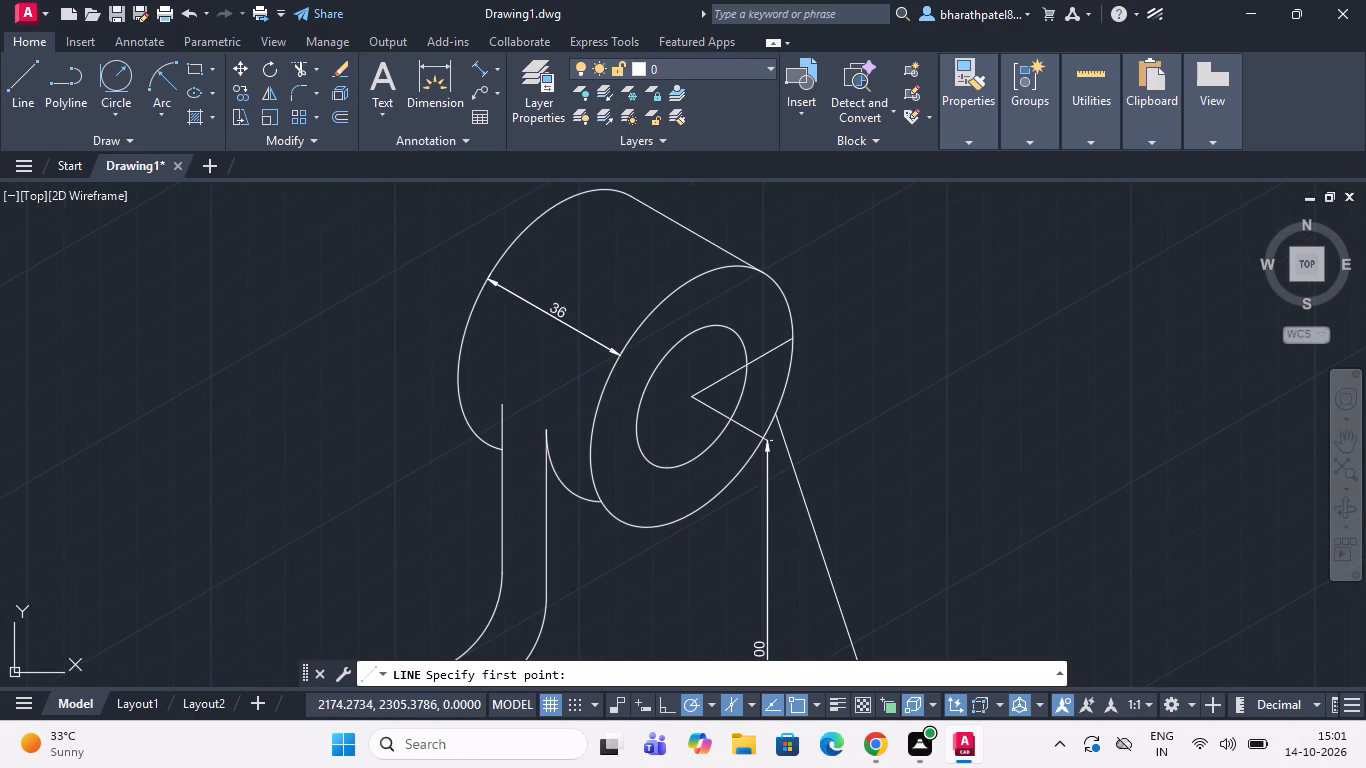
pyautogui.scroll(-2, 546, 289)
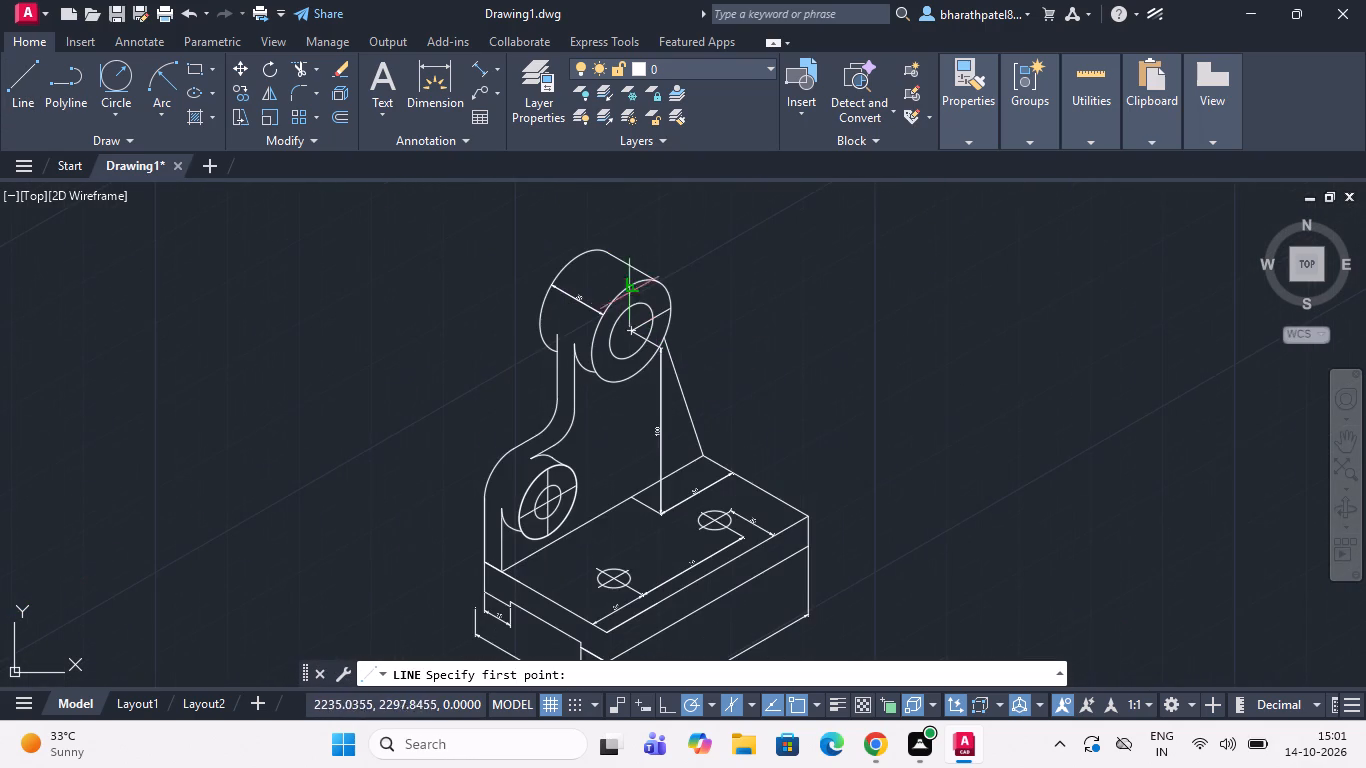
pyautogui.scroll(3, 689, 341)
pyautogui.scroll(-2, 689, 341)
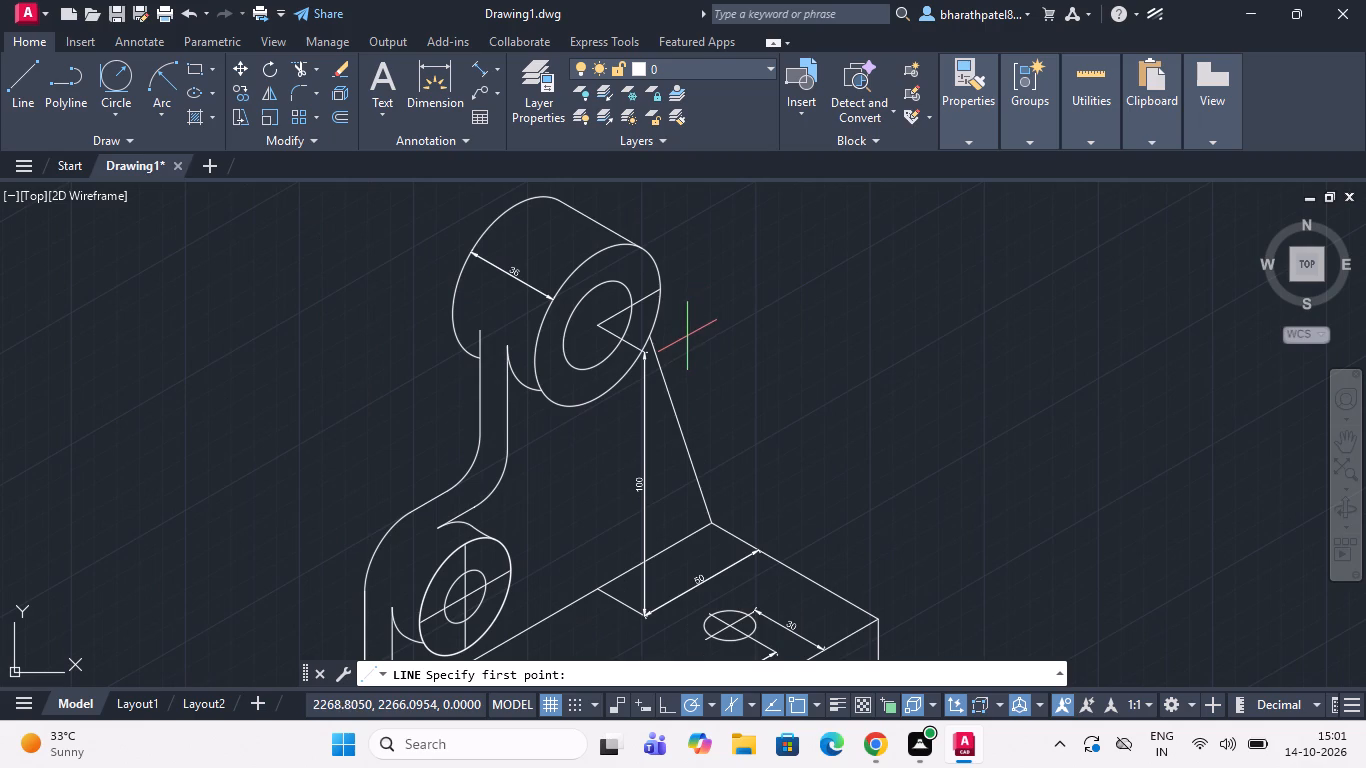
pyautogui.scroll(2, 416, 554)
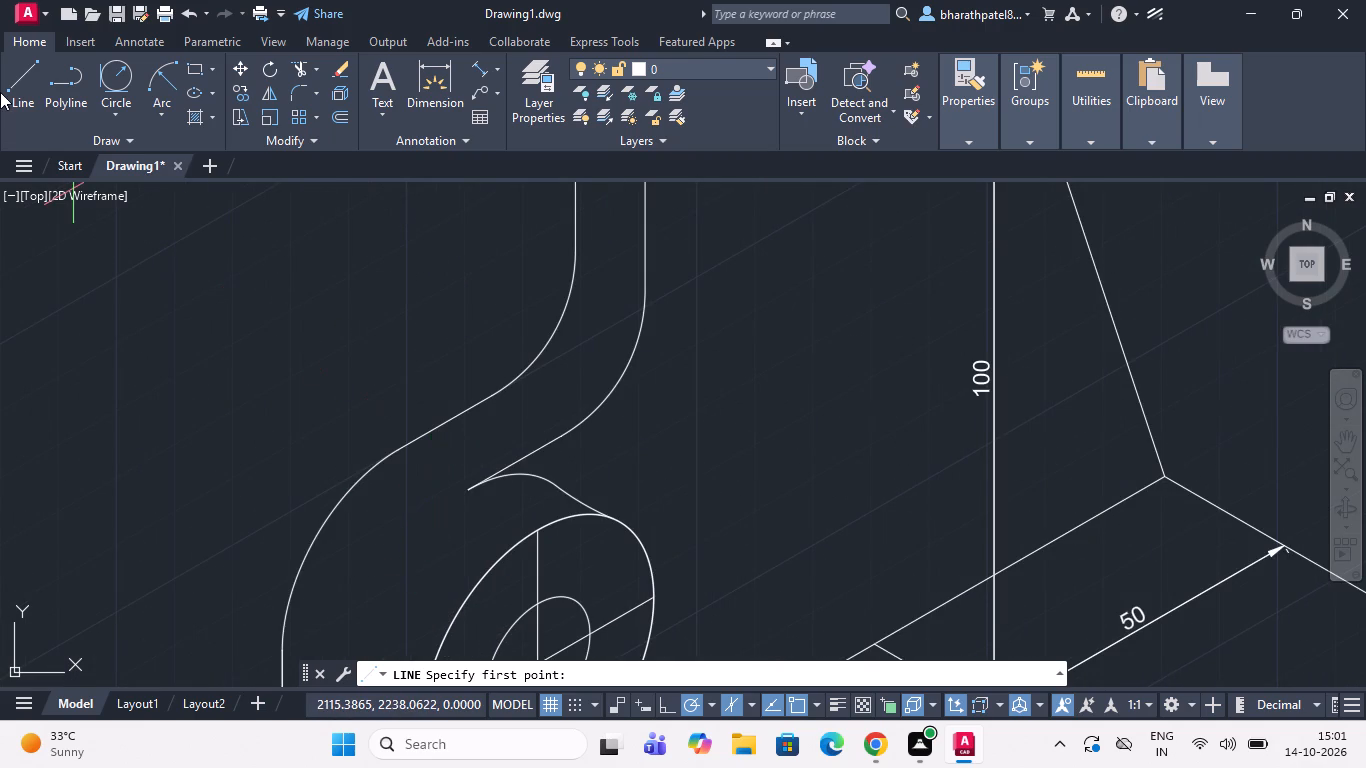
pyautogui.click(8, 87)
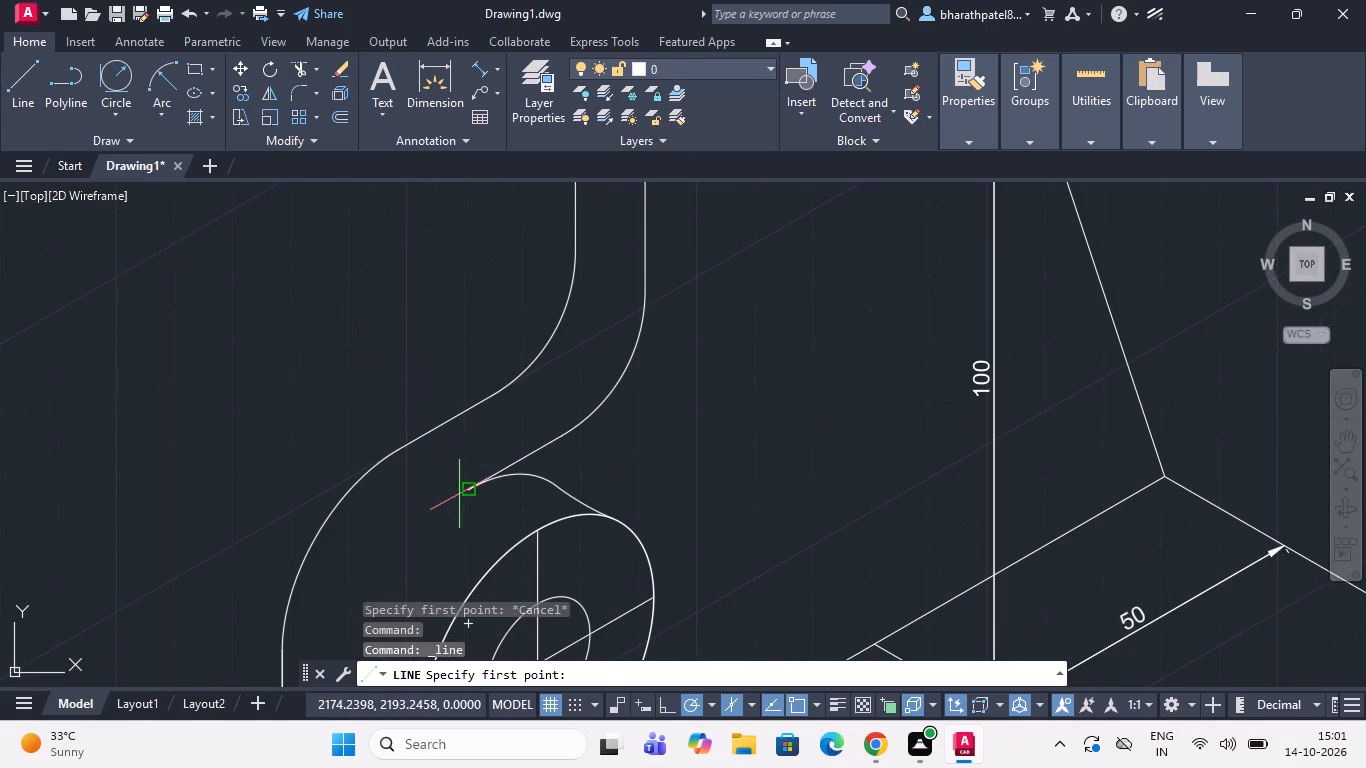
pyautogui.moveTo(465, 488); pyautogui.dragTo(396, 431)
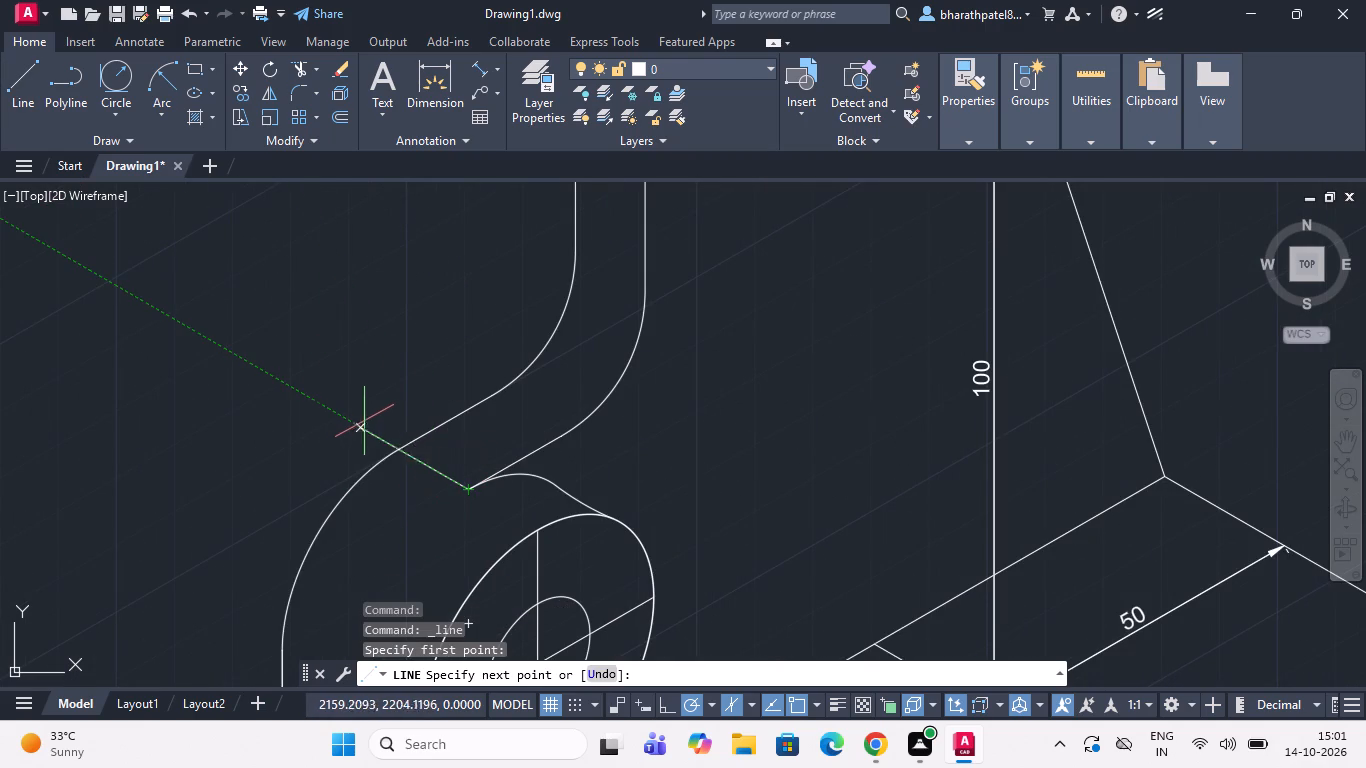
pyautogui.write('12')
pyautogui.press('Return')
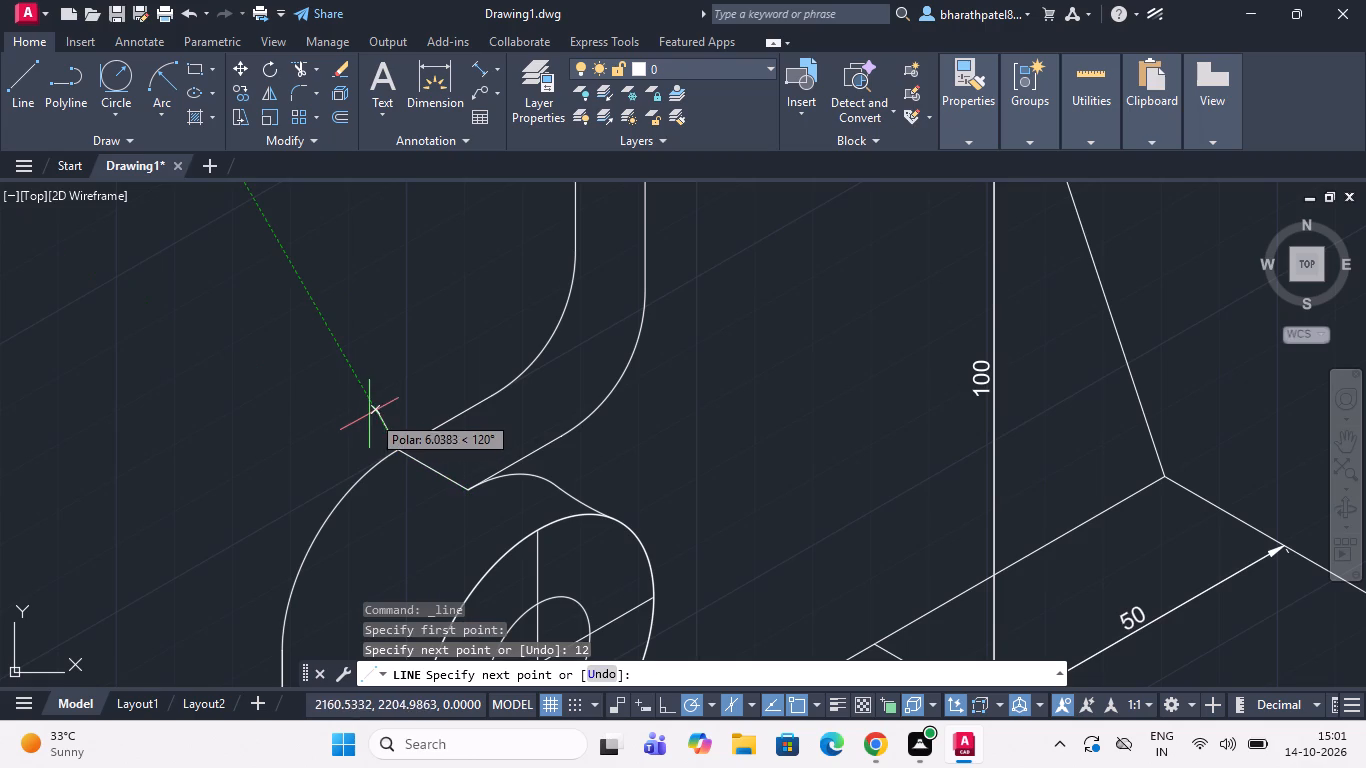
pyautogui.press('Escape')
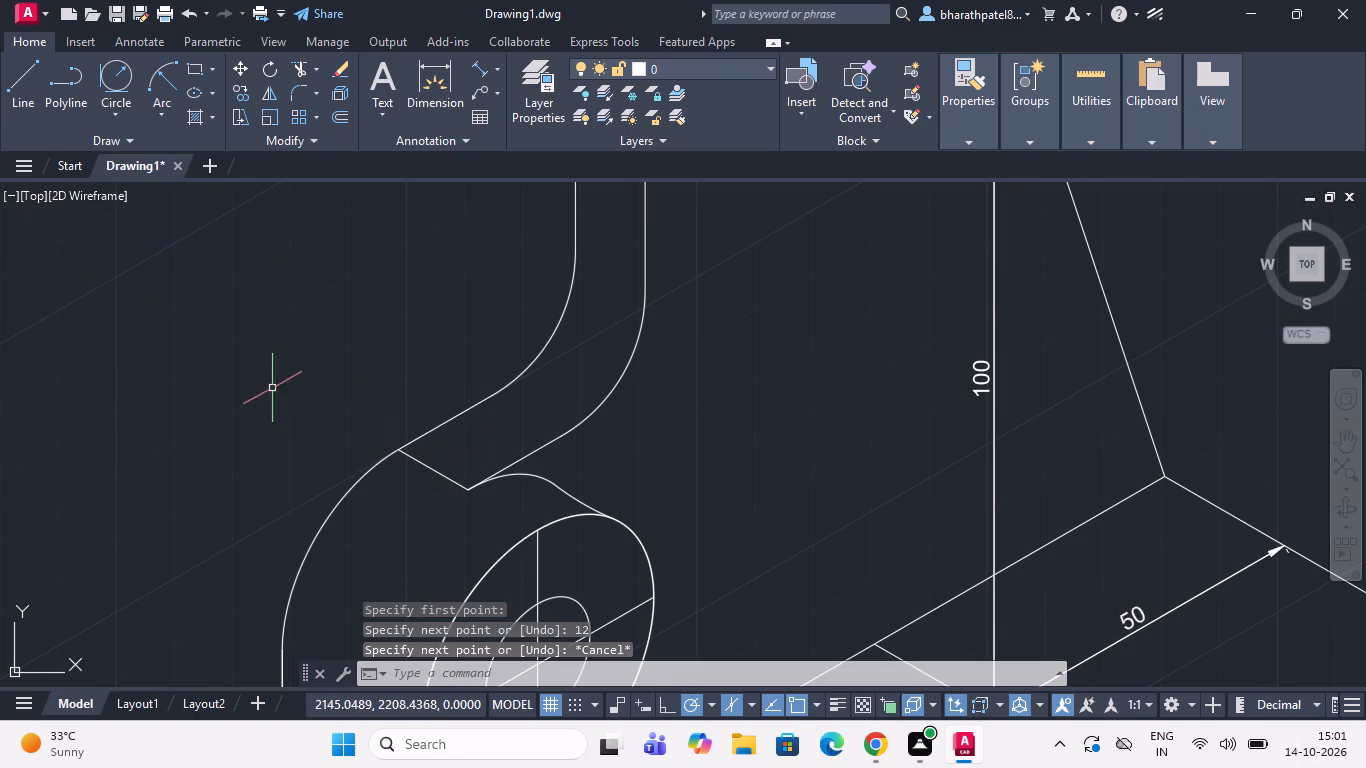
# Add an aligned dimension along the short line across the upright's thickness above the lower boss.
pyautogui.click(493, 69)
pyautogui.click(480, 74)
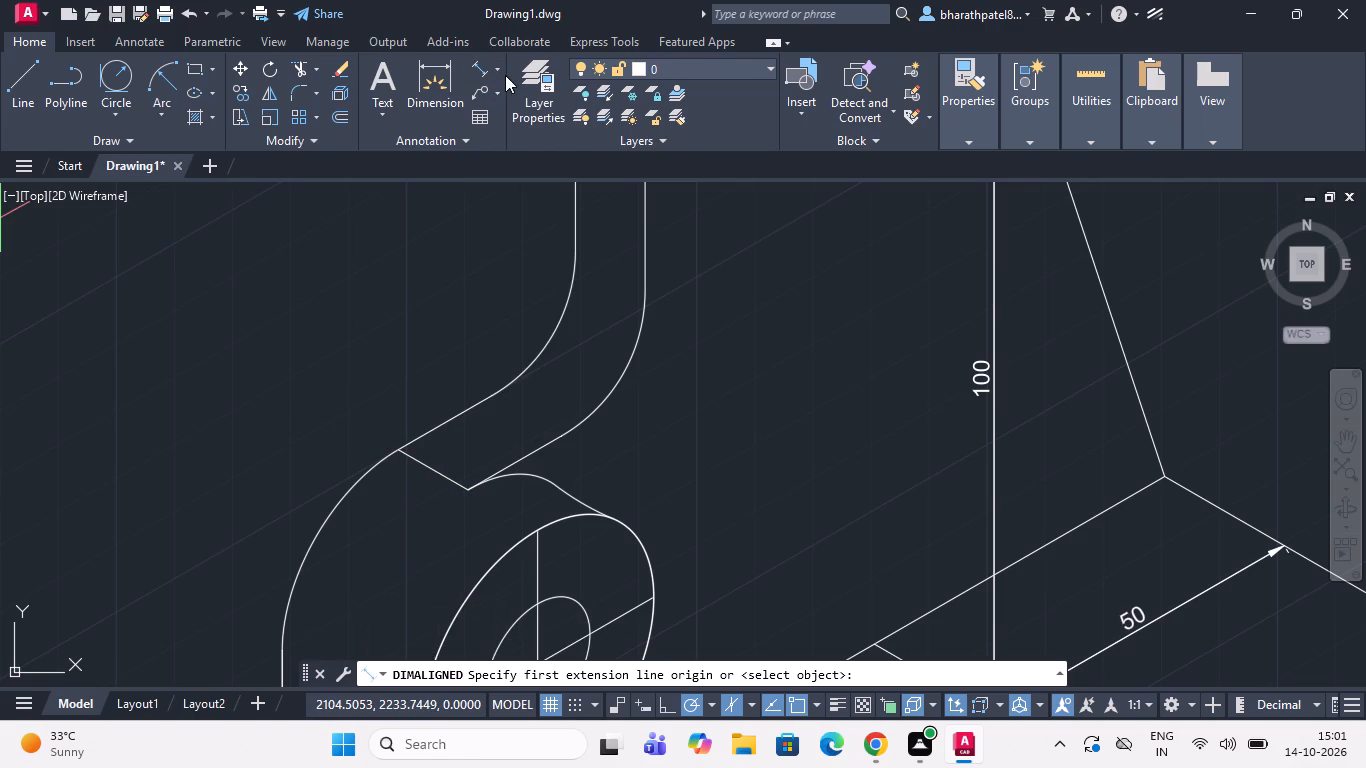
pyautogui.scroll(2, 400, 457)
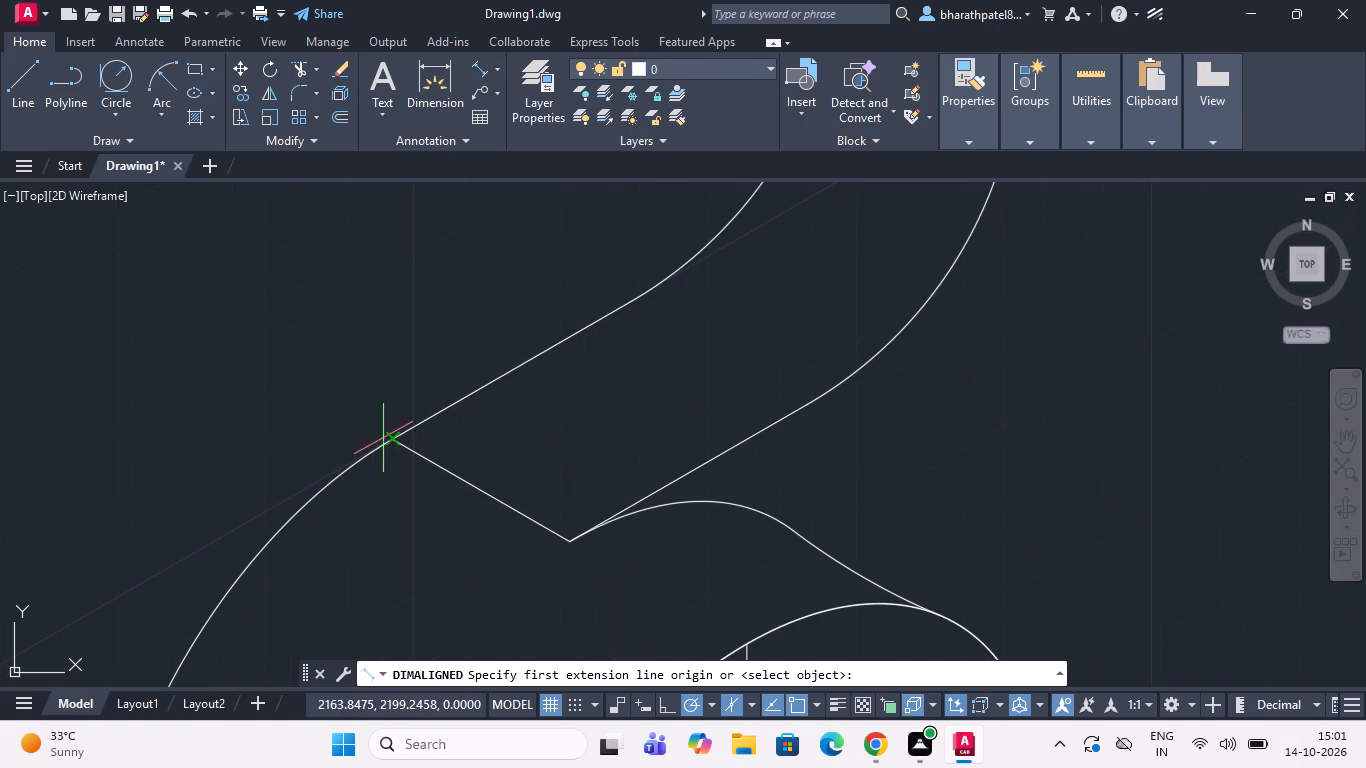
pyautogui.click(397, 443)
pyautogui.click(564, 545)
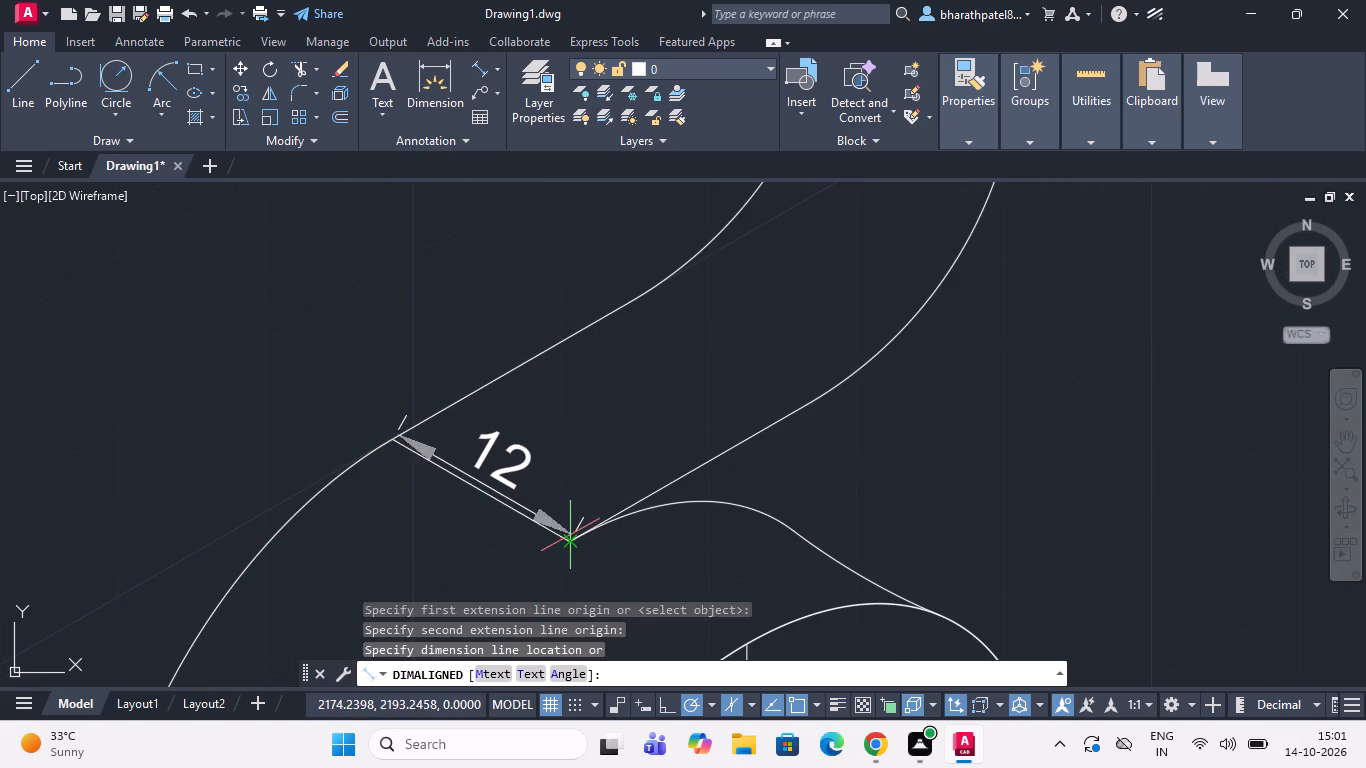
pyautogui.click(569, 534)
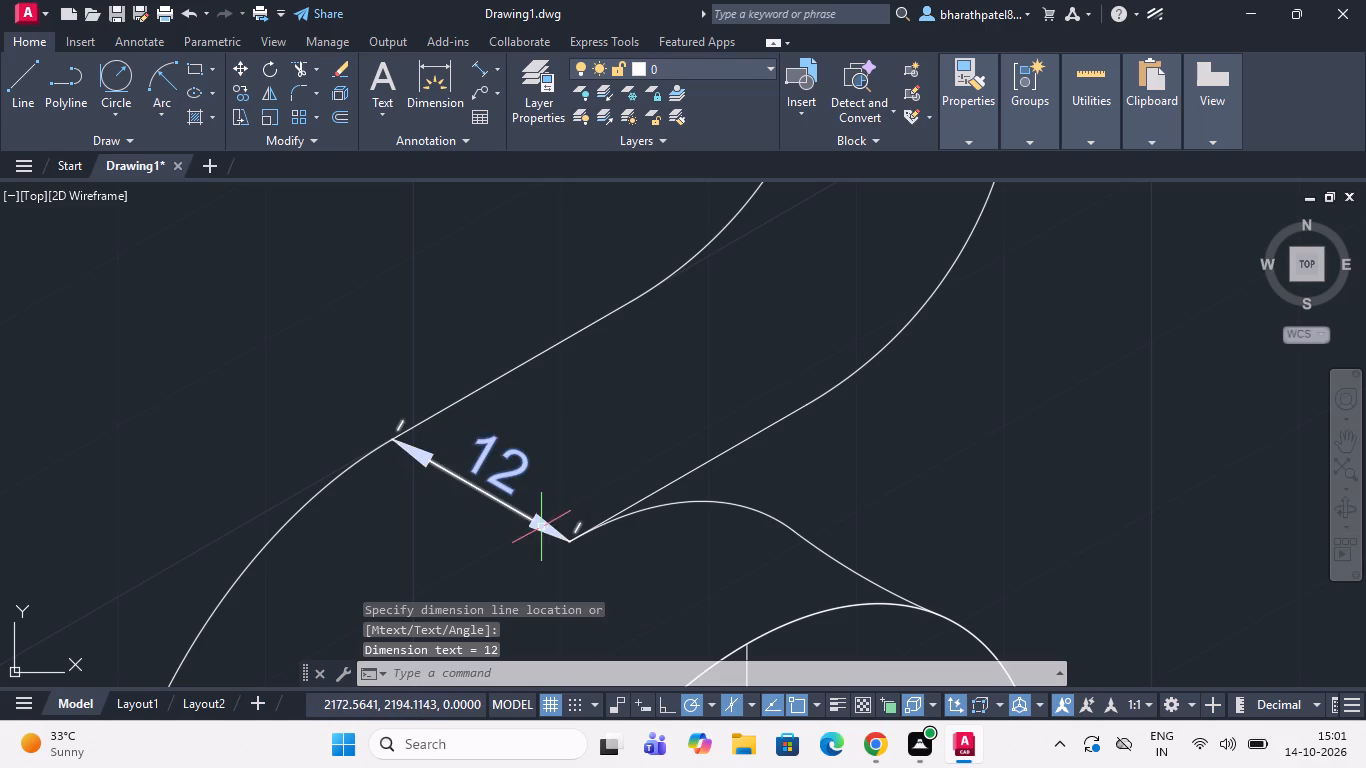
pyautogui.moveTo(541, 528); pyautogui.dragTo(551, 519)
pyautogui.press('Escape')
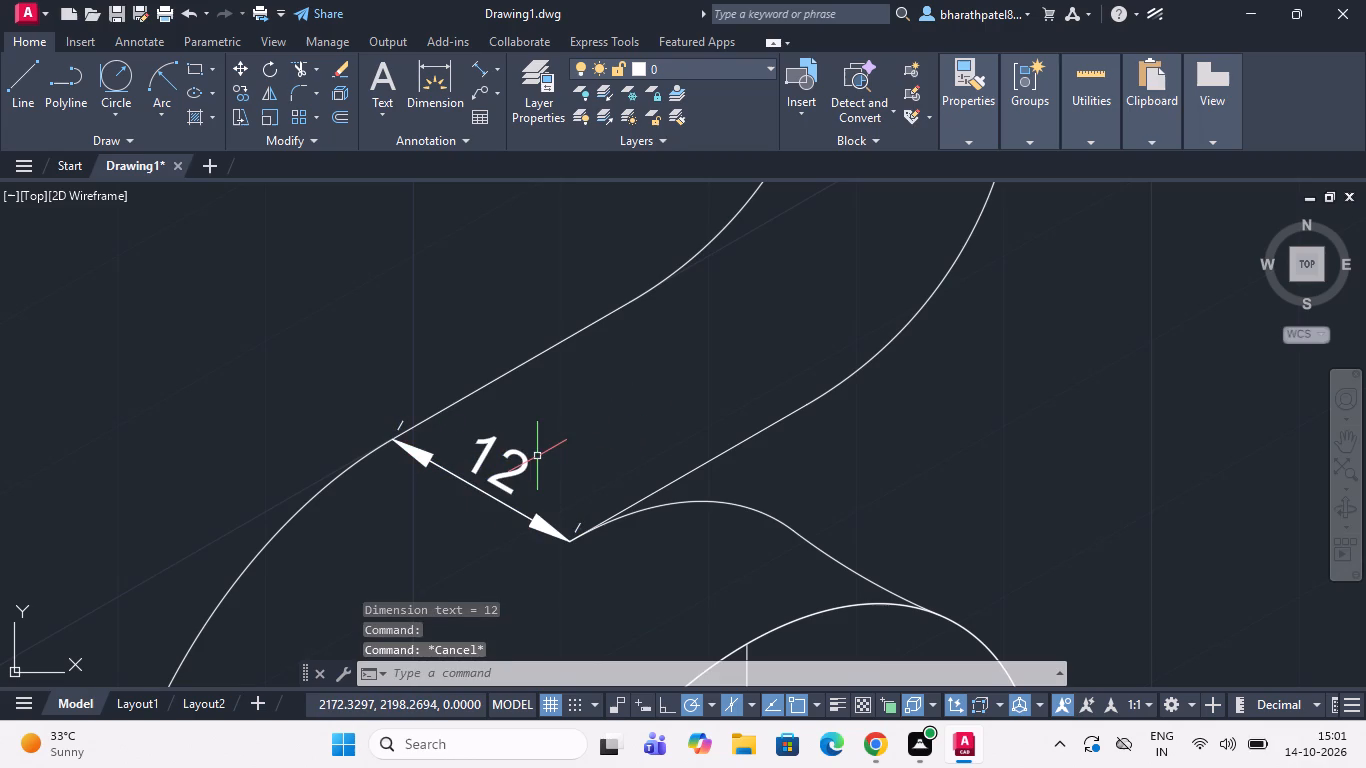
# Draw a construction line about 18 units long at 330° across both sloping edges of the upright, above the existing thickness dimension.
pyautogui.scroll(-2, 535, 457)
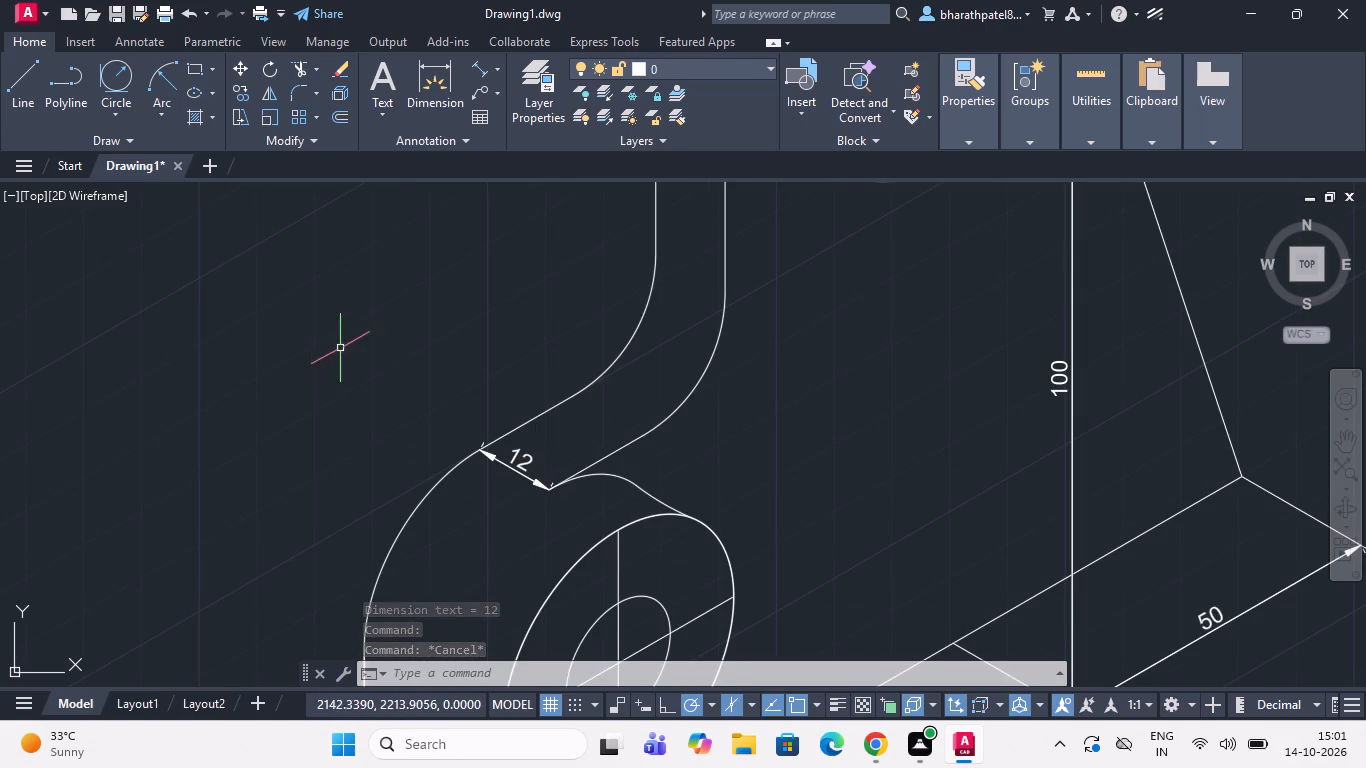
pyautogui.scroll(-2, 520, 361)
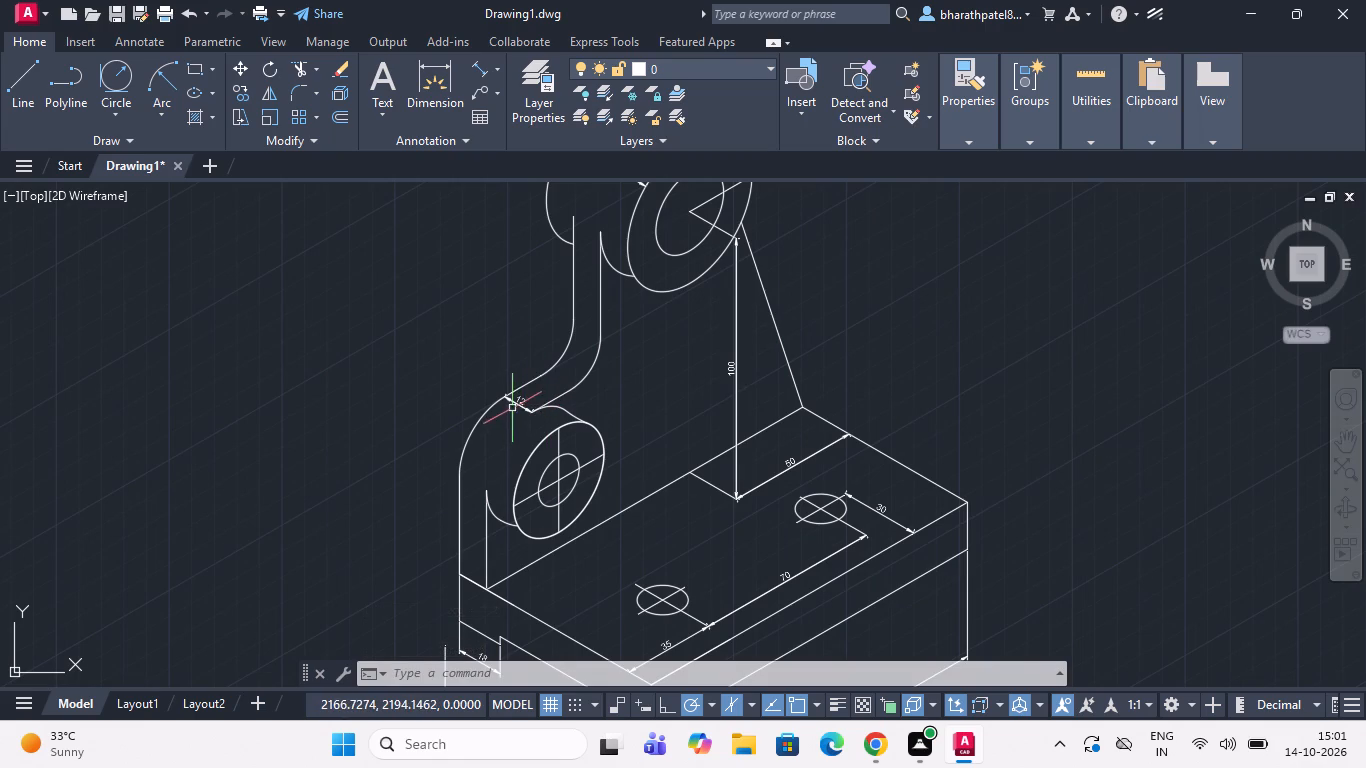
pyautogui.scroll(4, 516, 402)
pyautogui.click(26, 81)
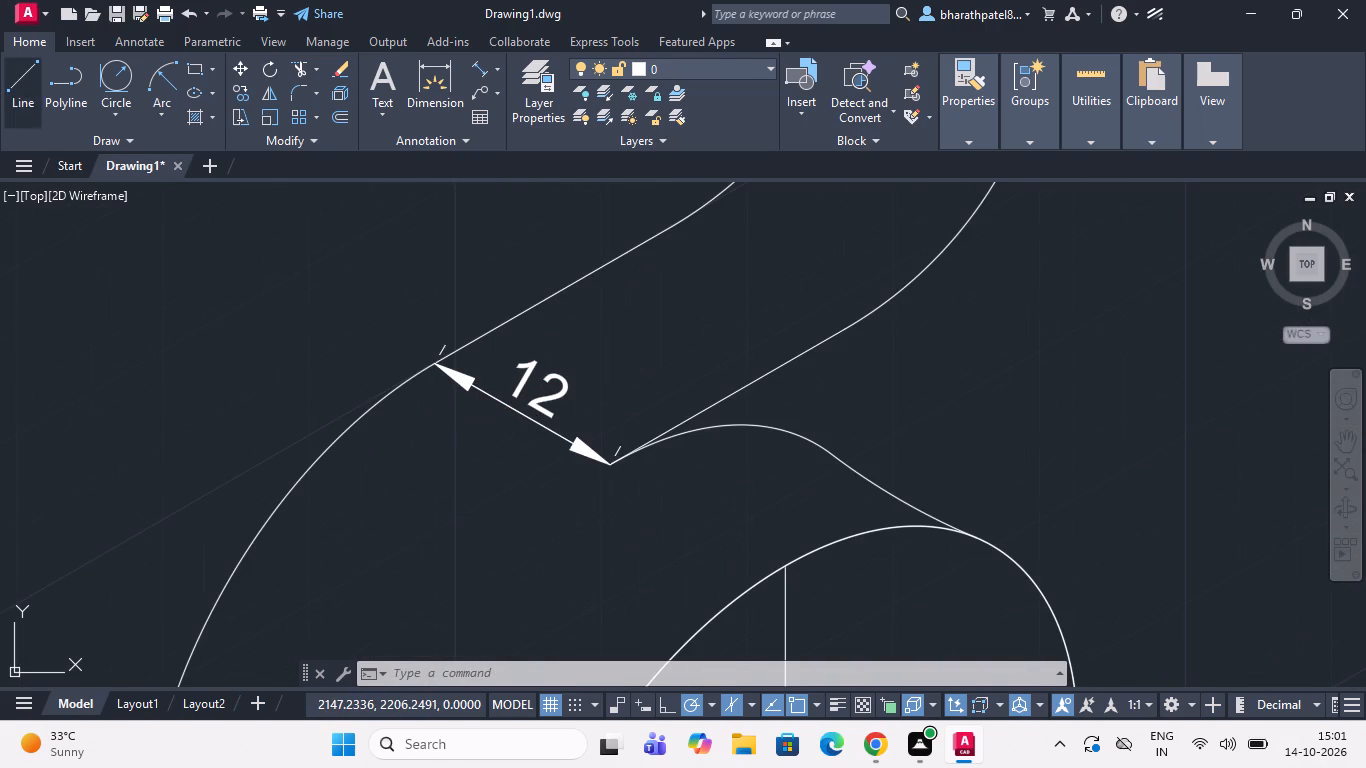
pyautogui.moveTo(559, 252); pyautogui.dragTo(581, 269)
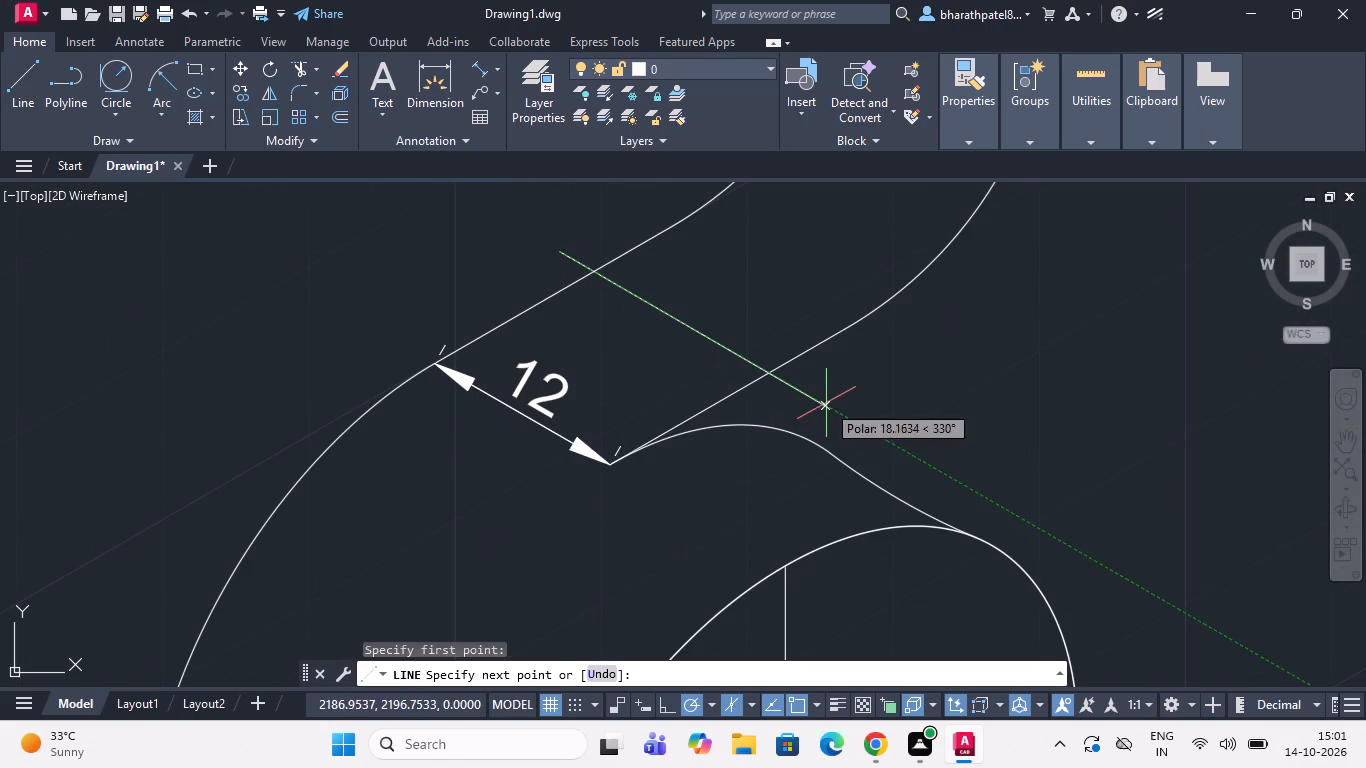
pyautogui.click(826, 403)
pyautogui.press('Escape')
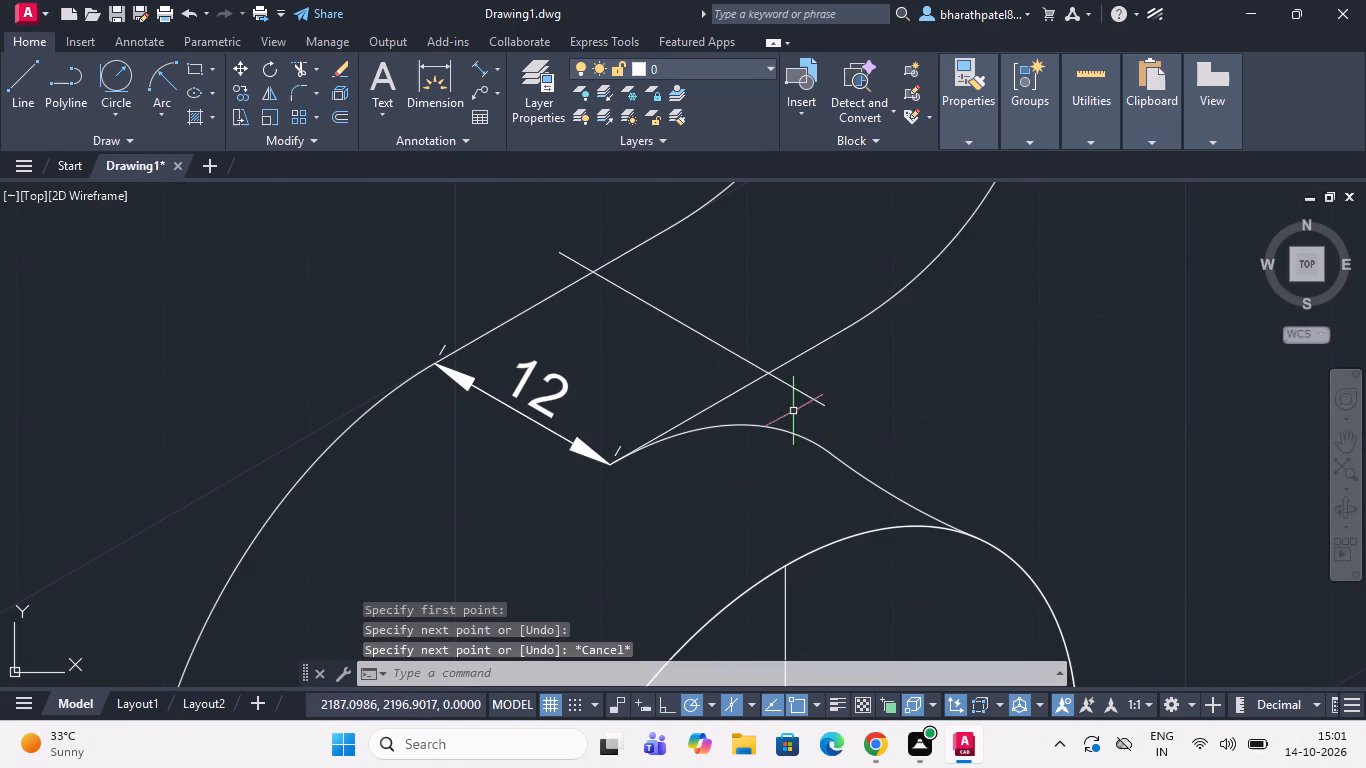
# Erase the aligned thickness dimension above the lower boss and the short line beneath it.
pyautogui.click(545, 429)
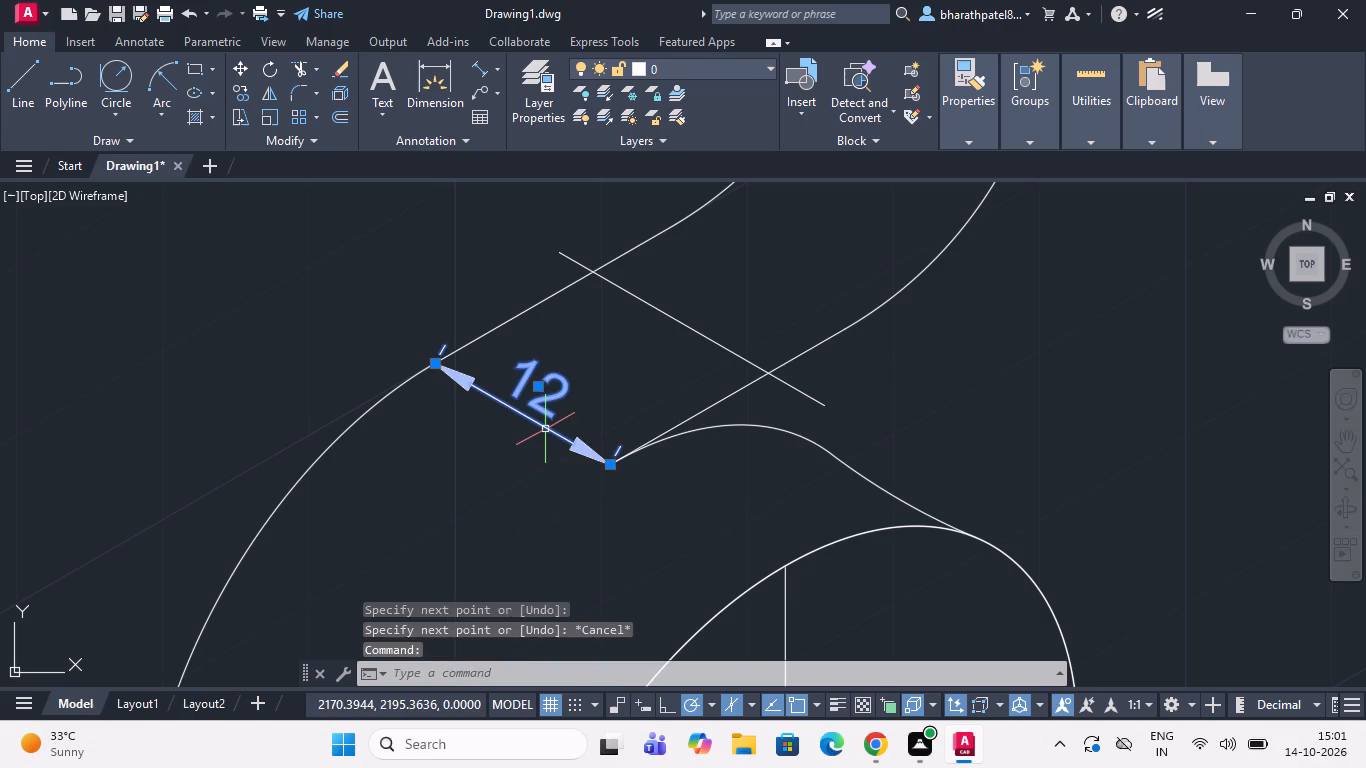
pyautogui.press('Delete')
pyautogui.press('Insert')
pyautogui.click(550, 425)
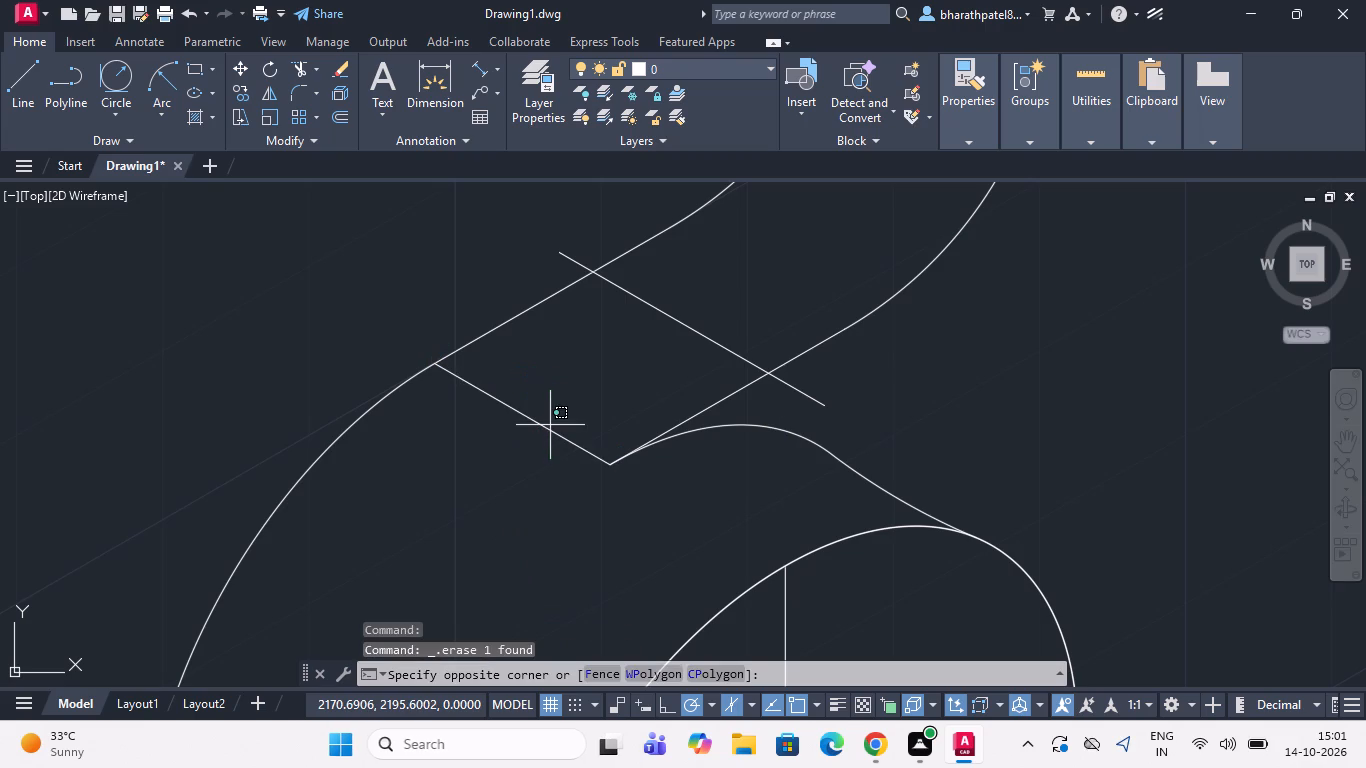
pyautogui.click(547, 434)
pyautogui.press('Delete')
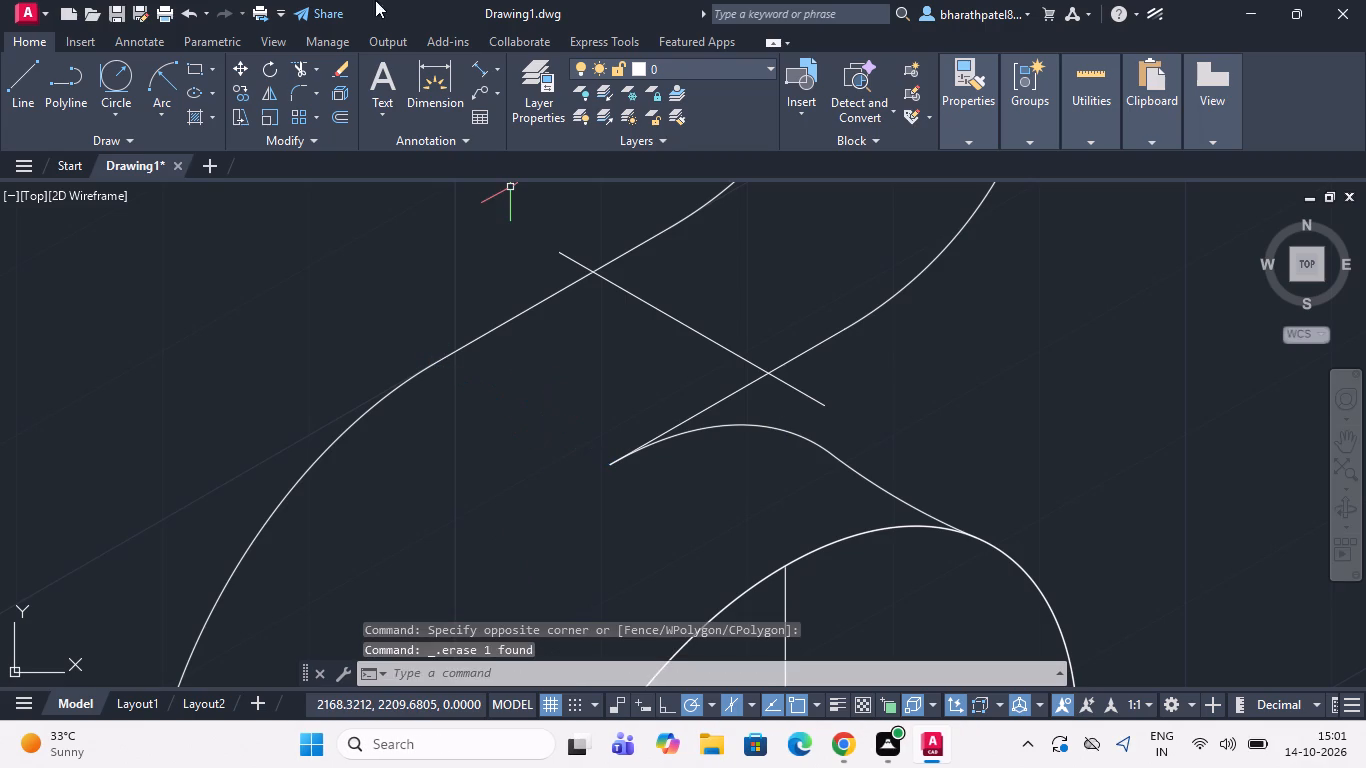
# Add an aligned dimension for the upright's thickness between the construction line's intersections with the two sloping edges, placed on that line.
pyautogui.click(477, 65)
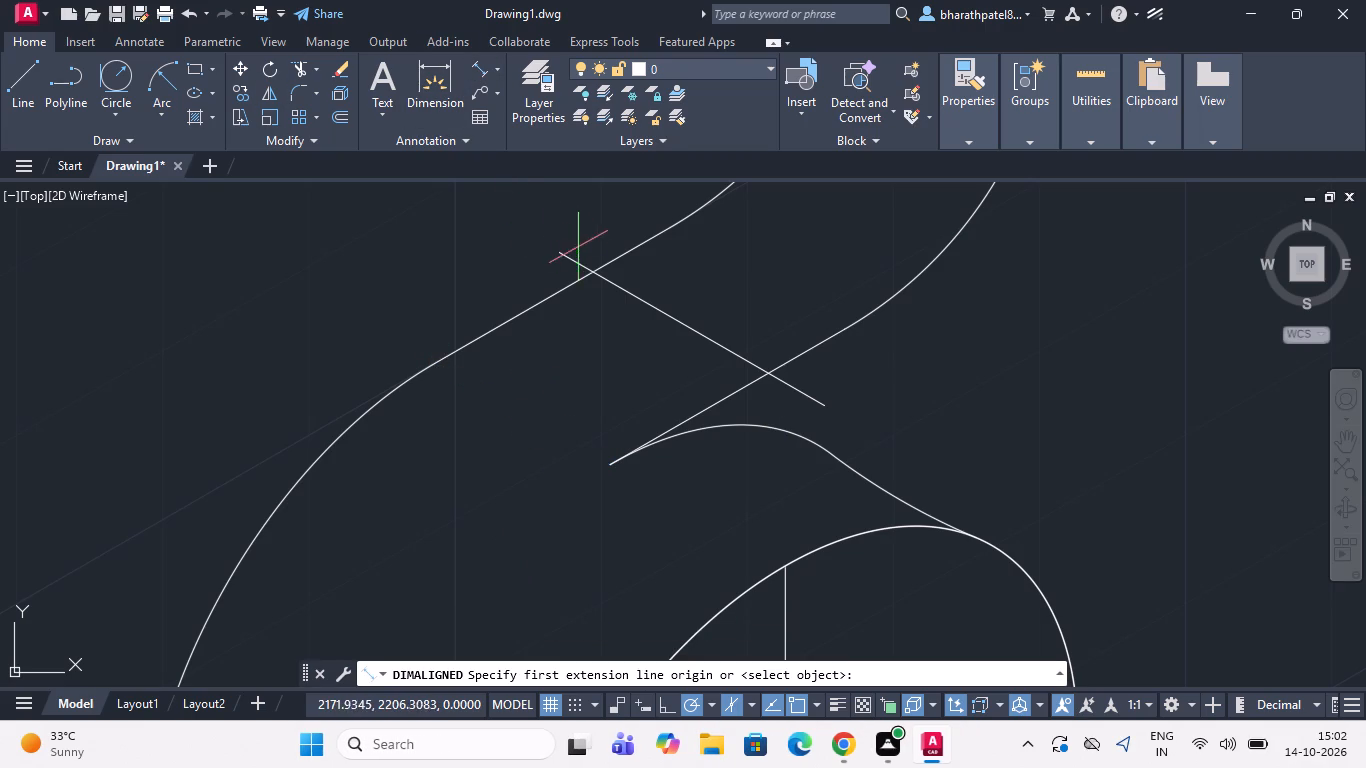
pyautogui.click(590, 267)
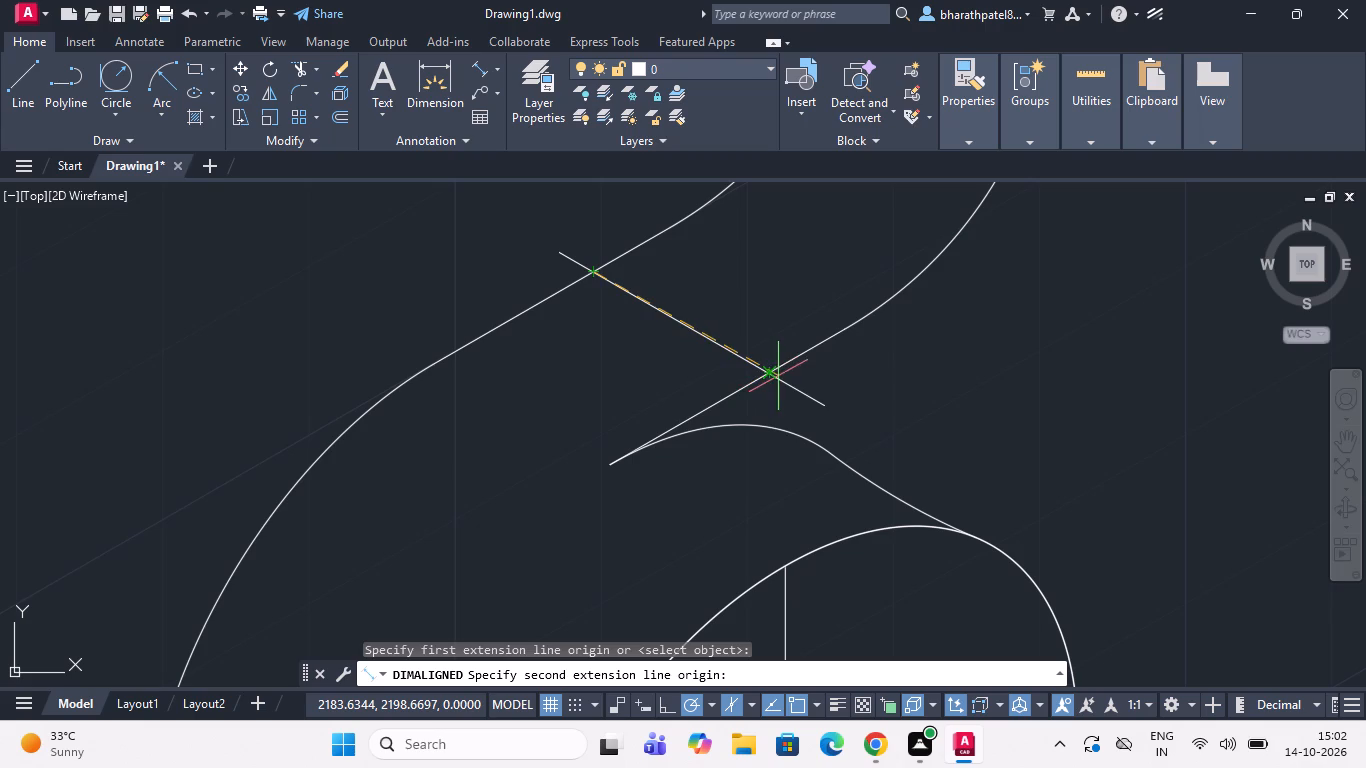
pyautogui.click(765, 376)
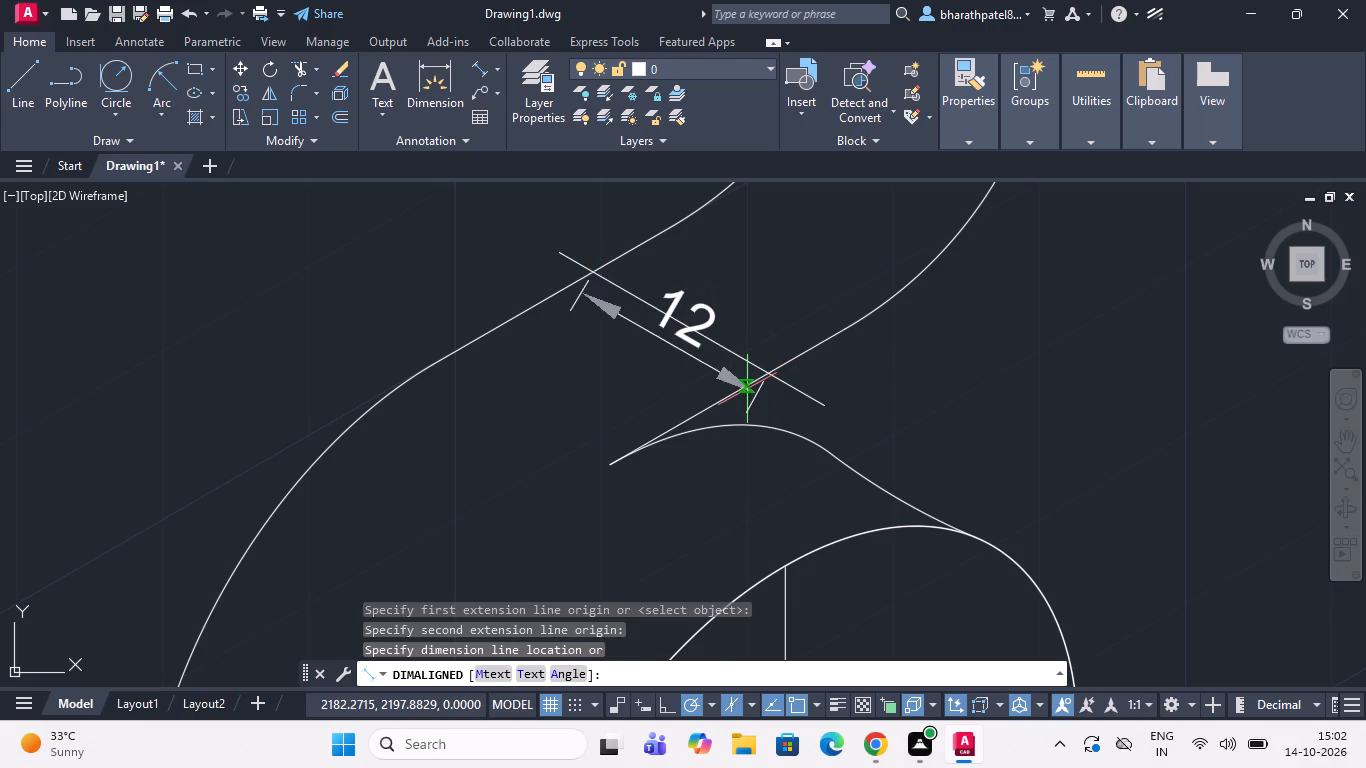
pyautogui.click(766, 369)
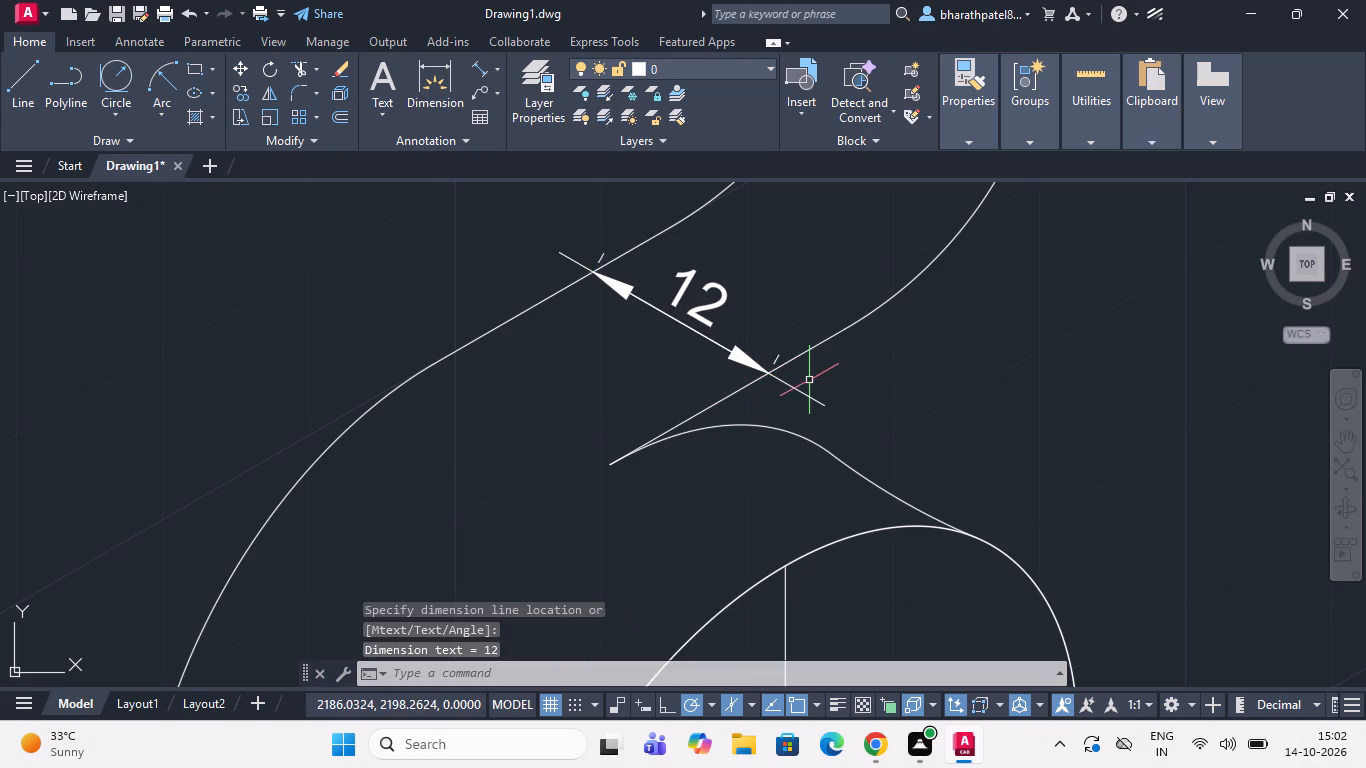
# Erase the construction line beneath the new thickness dimension.
pyautogui.click(807, 393)
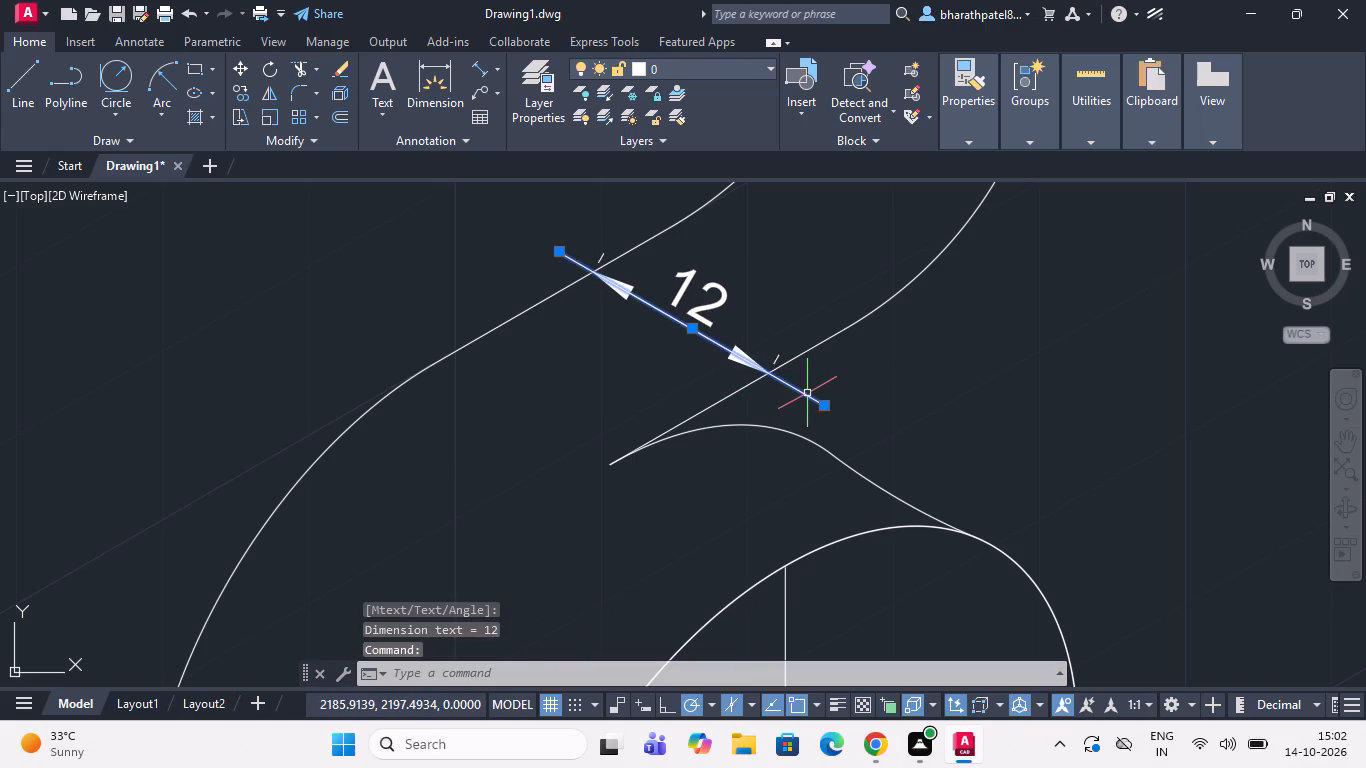
pyautogui.press('Delete')
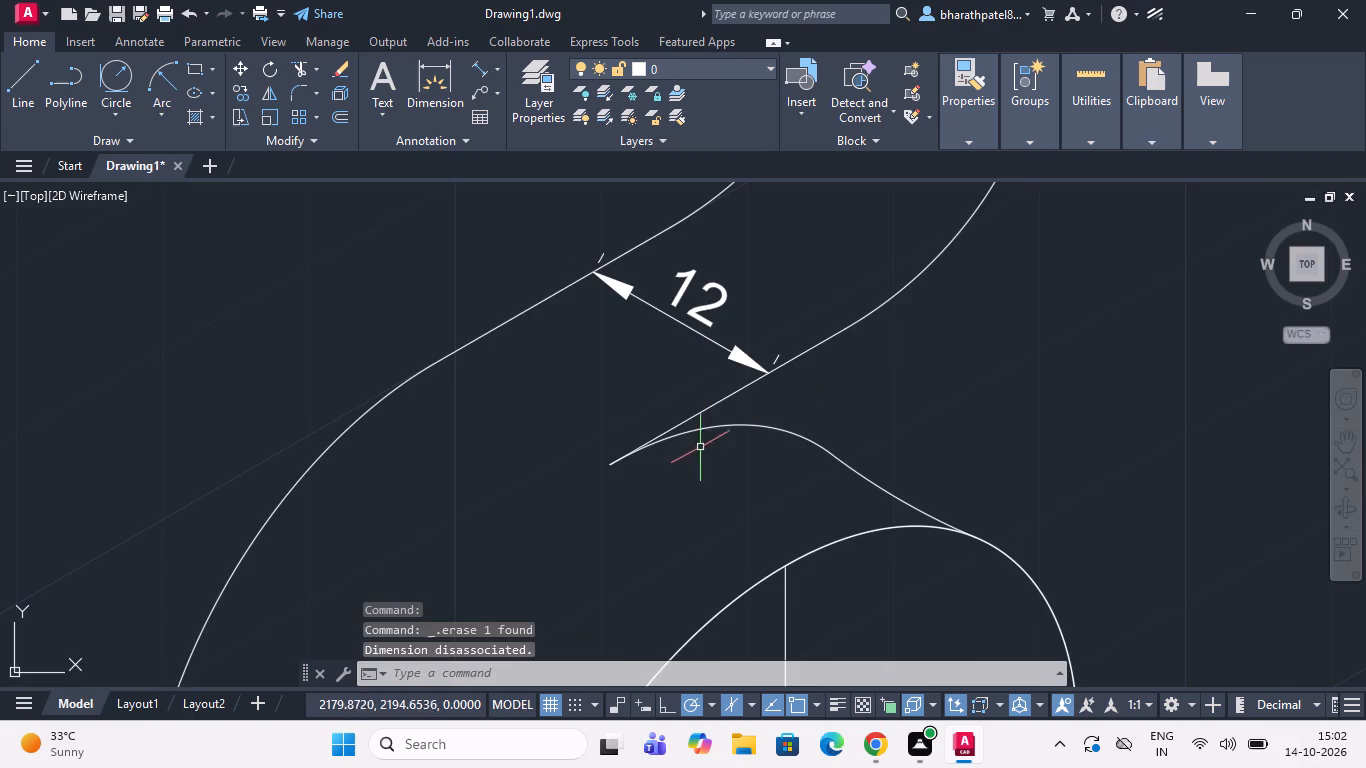
# Draw a construction line at 330° from outside the upright's outer curve across to the inside of the lower boss's front ellipse.
pyautogui.scroll(-2, 695, 450)
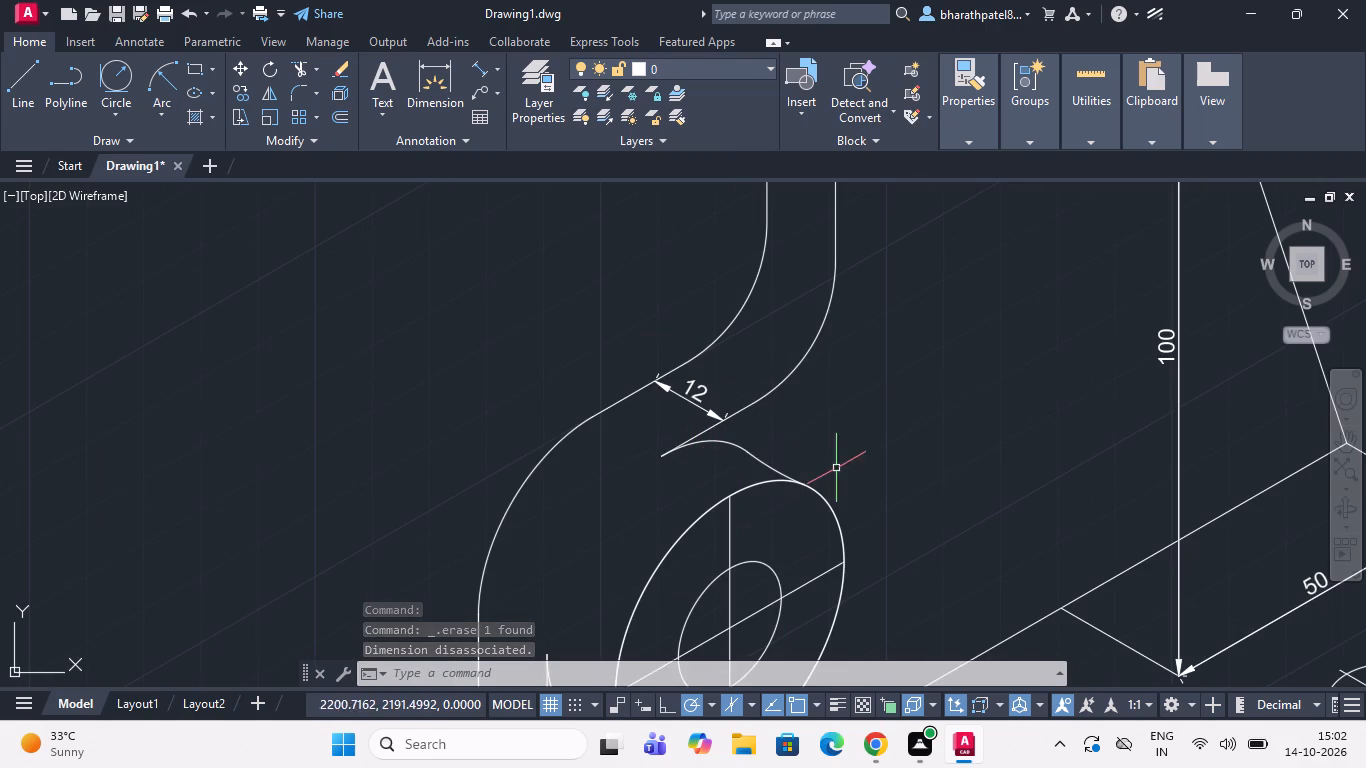
pyautogui.click(6, 84)
pyautogui.scroll(-1, 624, 359)
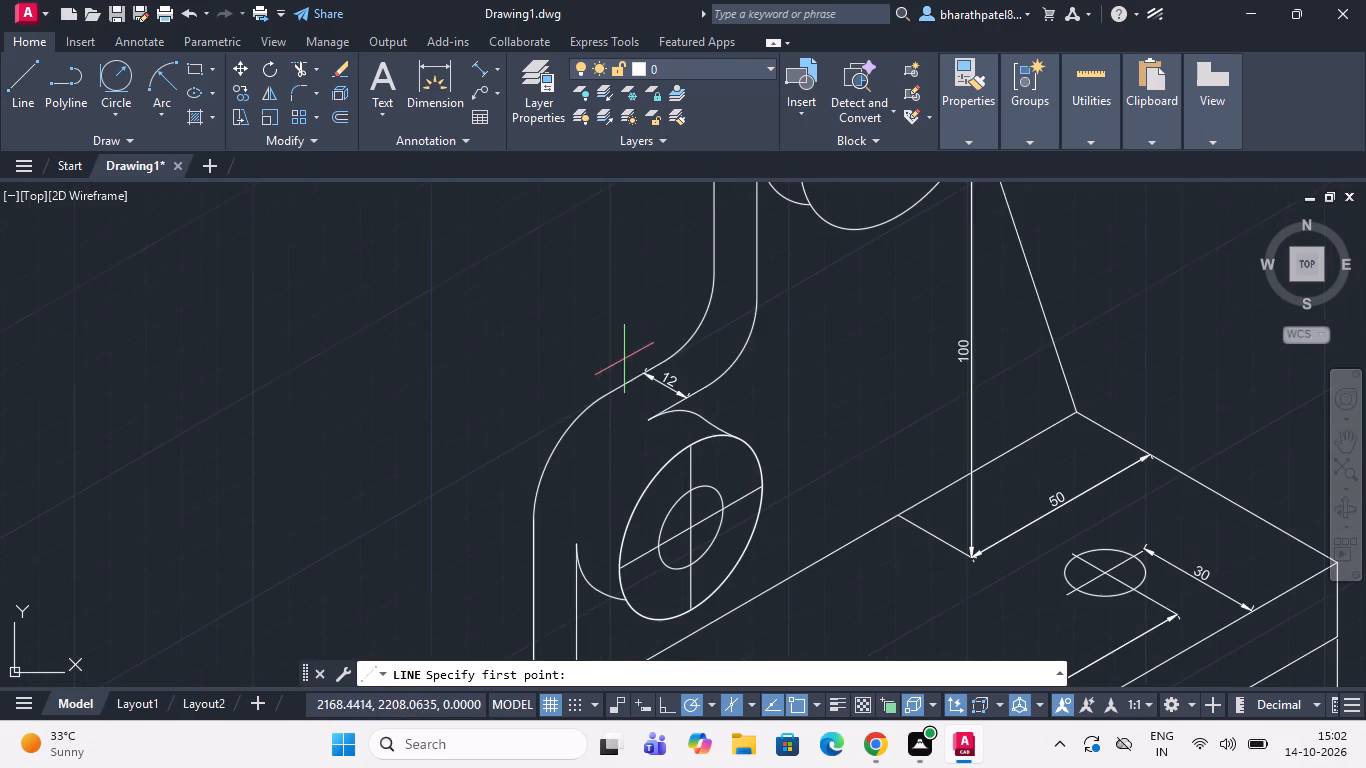
pyautogui.scroll(2, 647, 528)
pyautogui.click(405, 263)
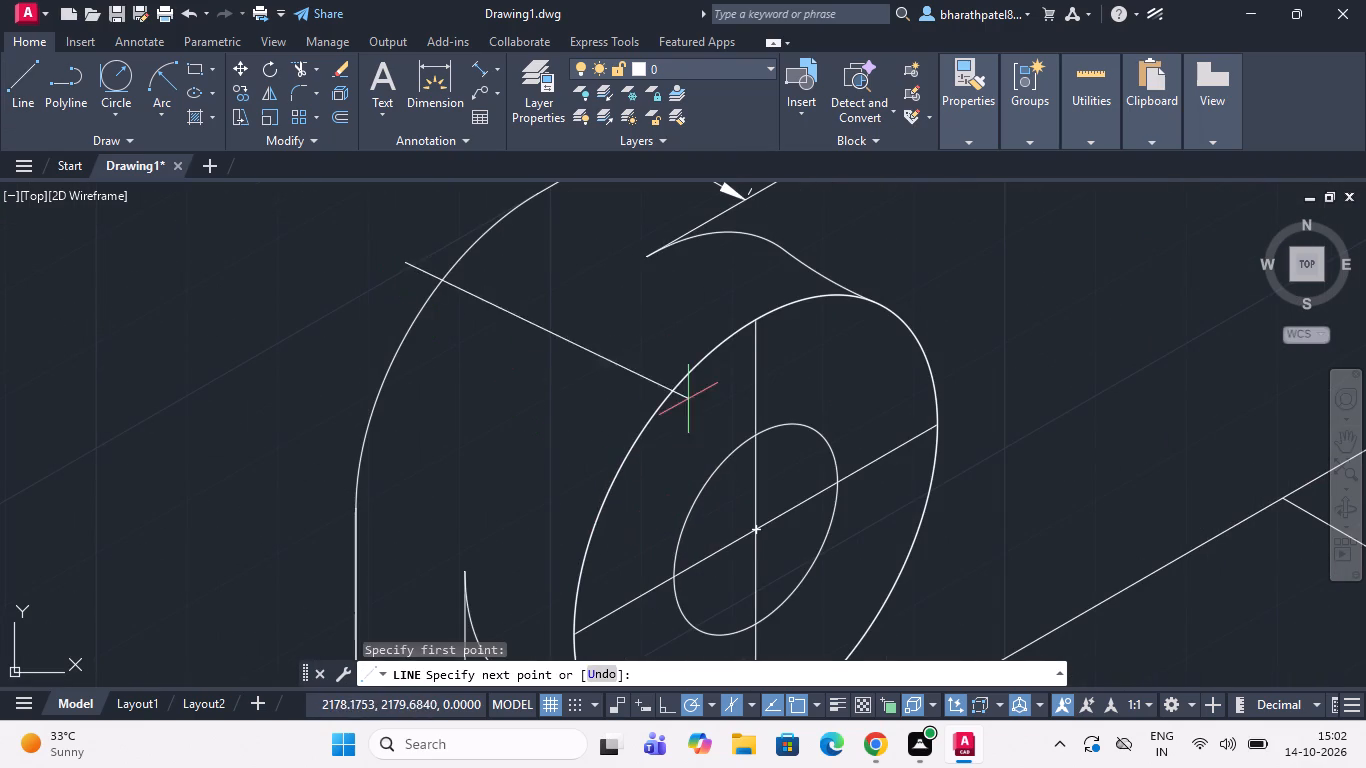
pyautogui.click(714, 439)
pyautogui.press('Escape')
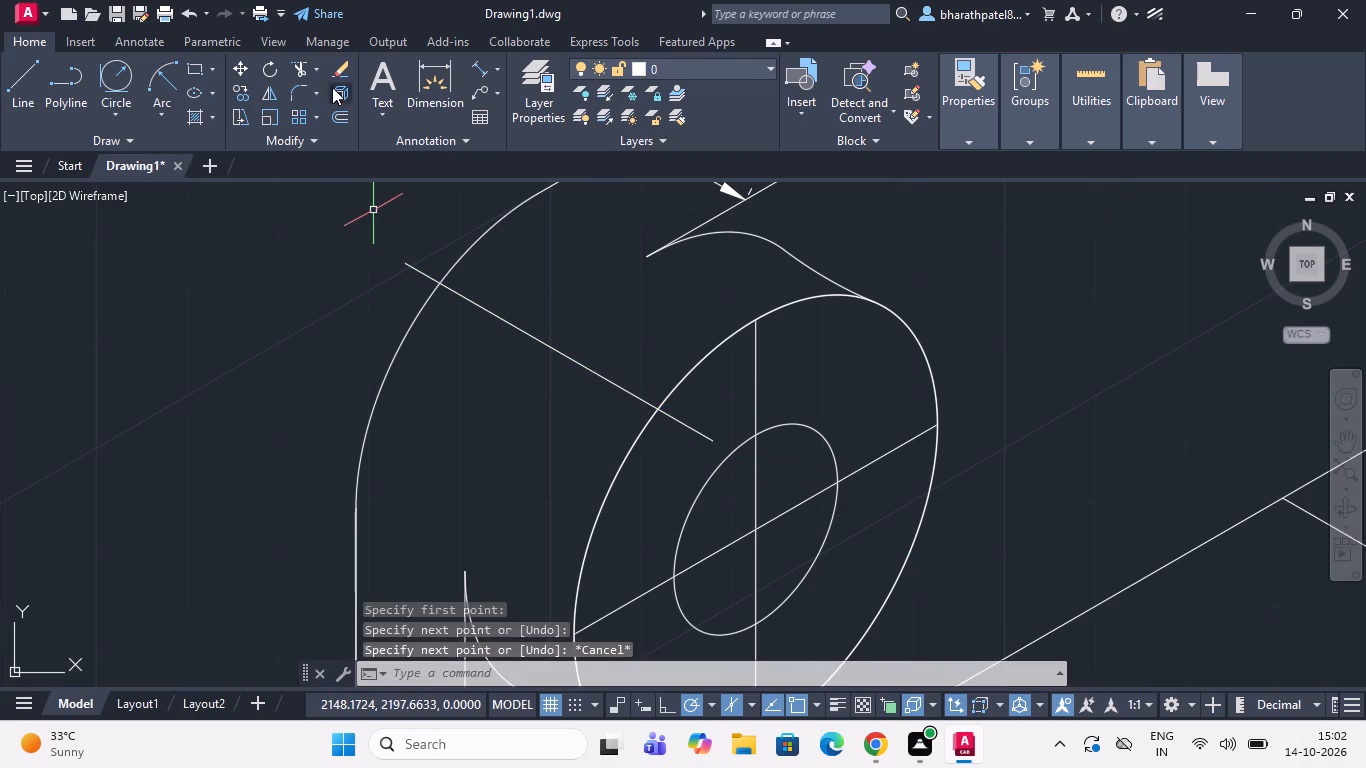
# Add an aligned thickness dimension for the lower boss between the construction line's intersections with the outer curve and front ellipse, placed on that line.
pyautogui.click(476, 71)
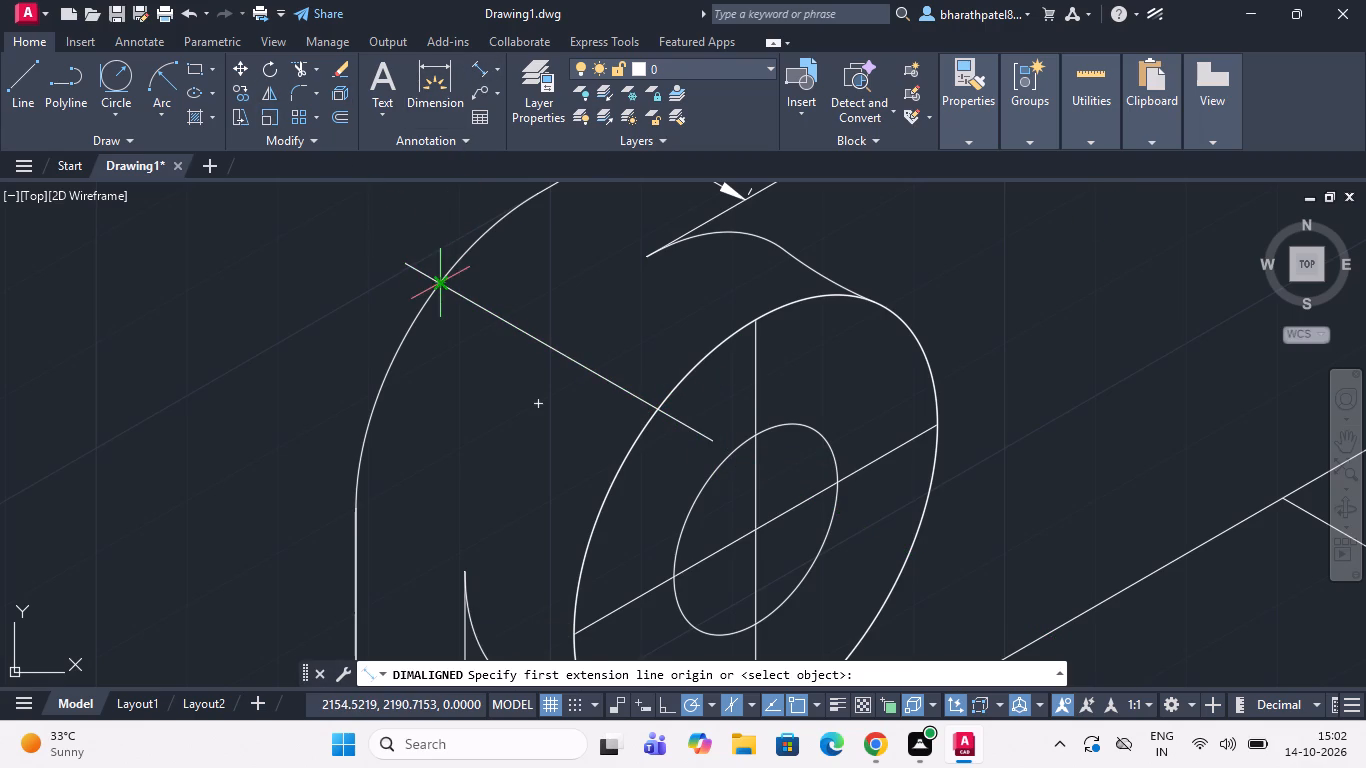
pyautogui.click(435, 281)
pyautogui.click(663, 415)
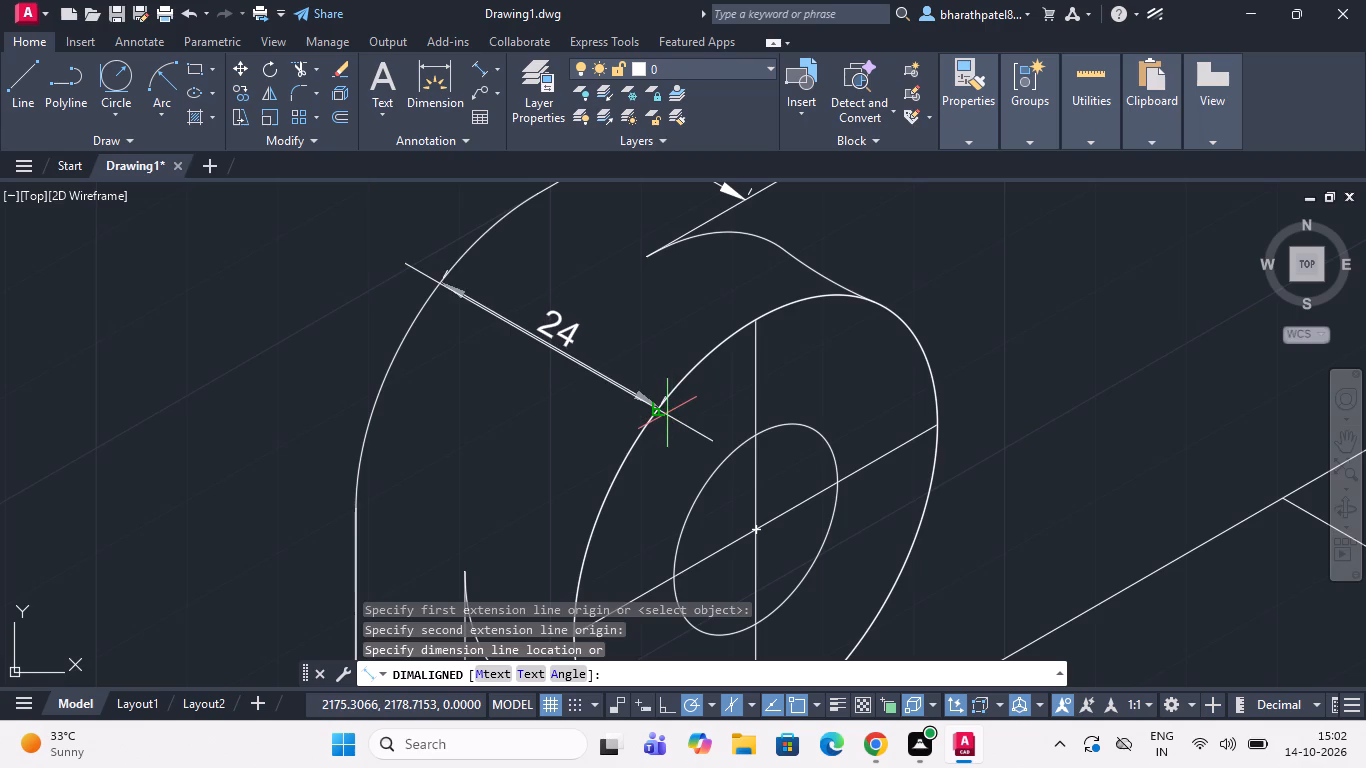
pyautogui.click(665, 417)
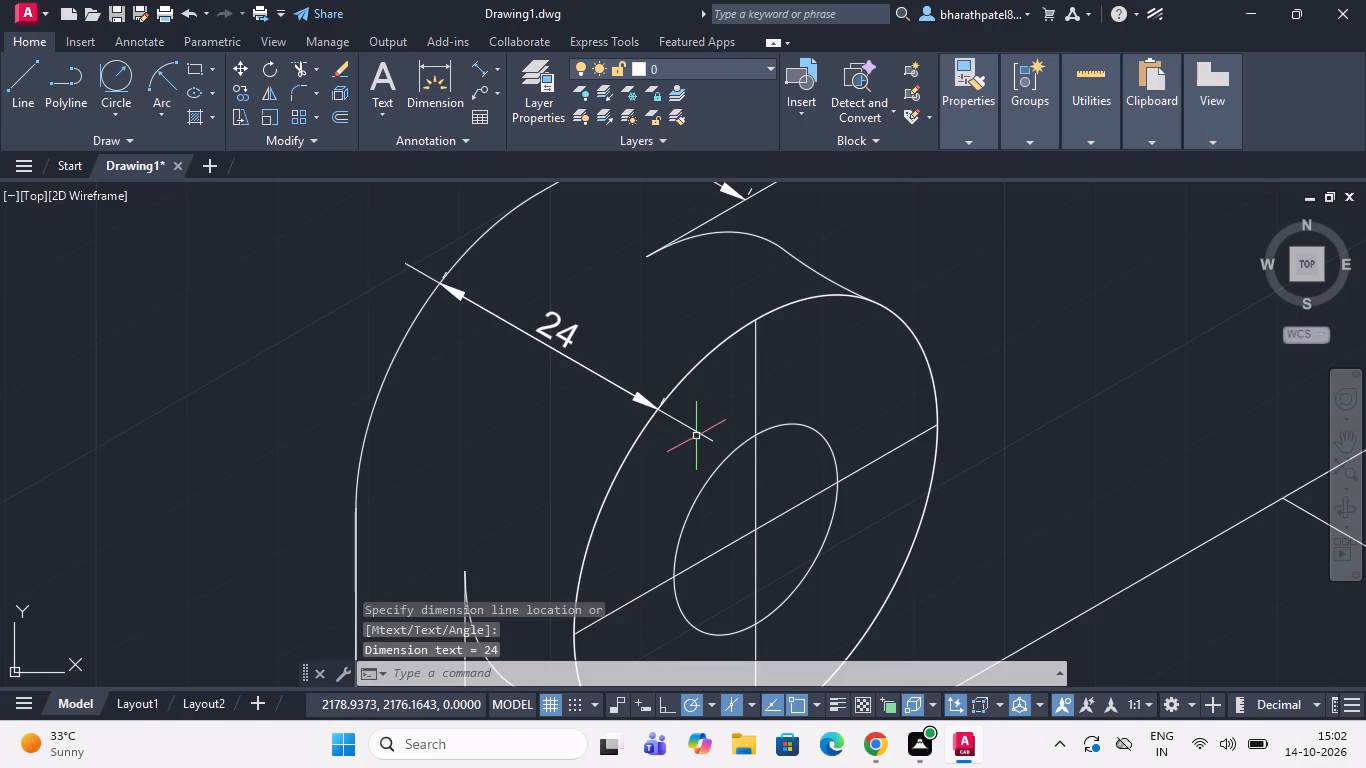
# Erase the construction line beneath the lower boss's thickness dimension.
pyautogui.click(696, 429)
pyautogui.press('Delete')
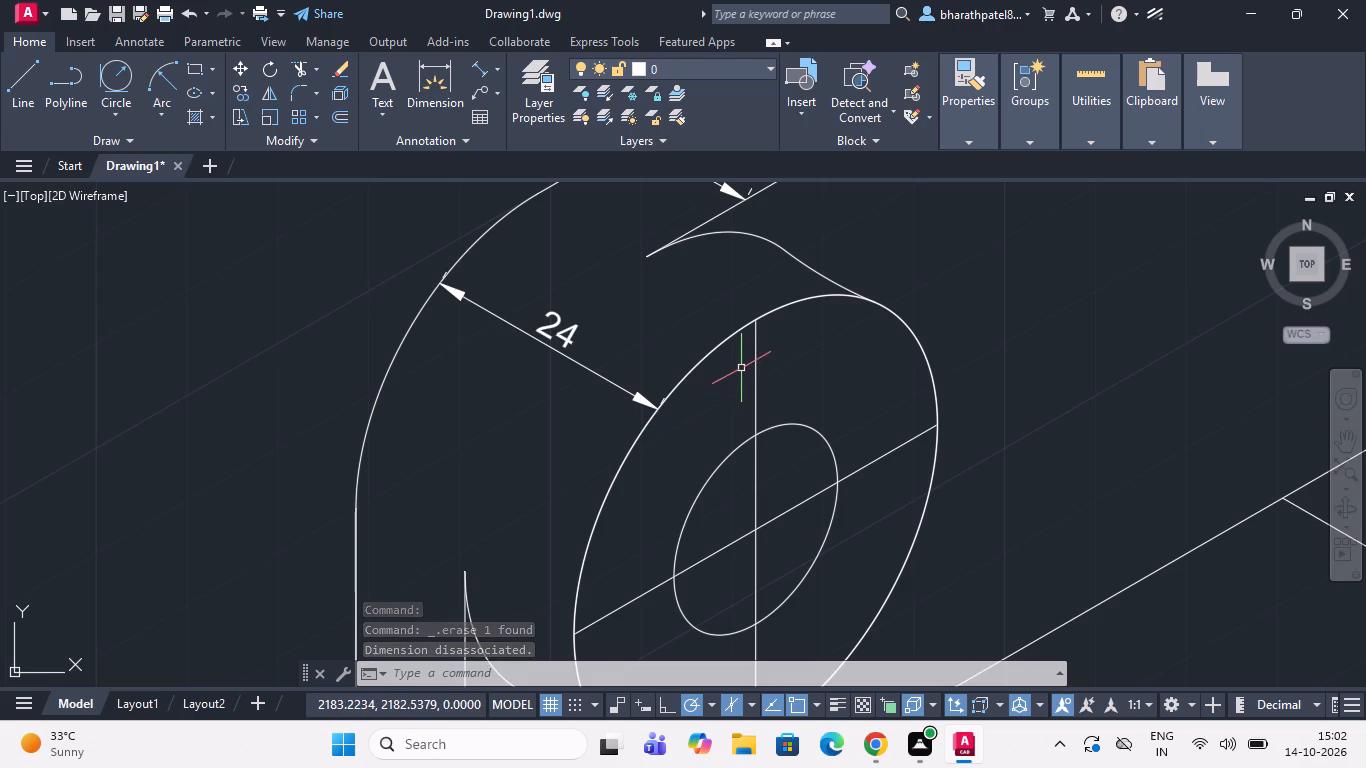
# Trim away the overlapping sloping edge segments between the upright's two vertical edges at its base.
pyautogui.scroll(-3, 741, 368)
pyautogui.scroll(4, 715, 512)
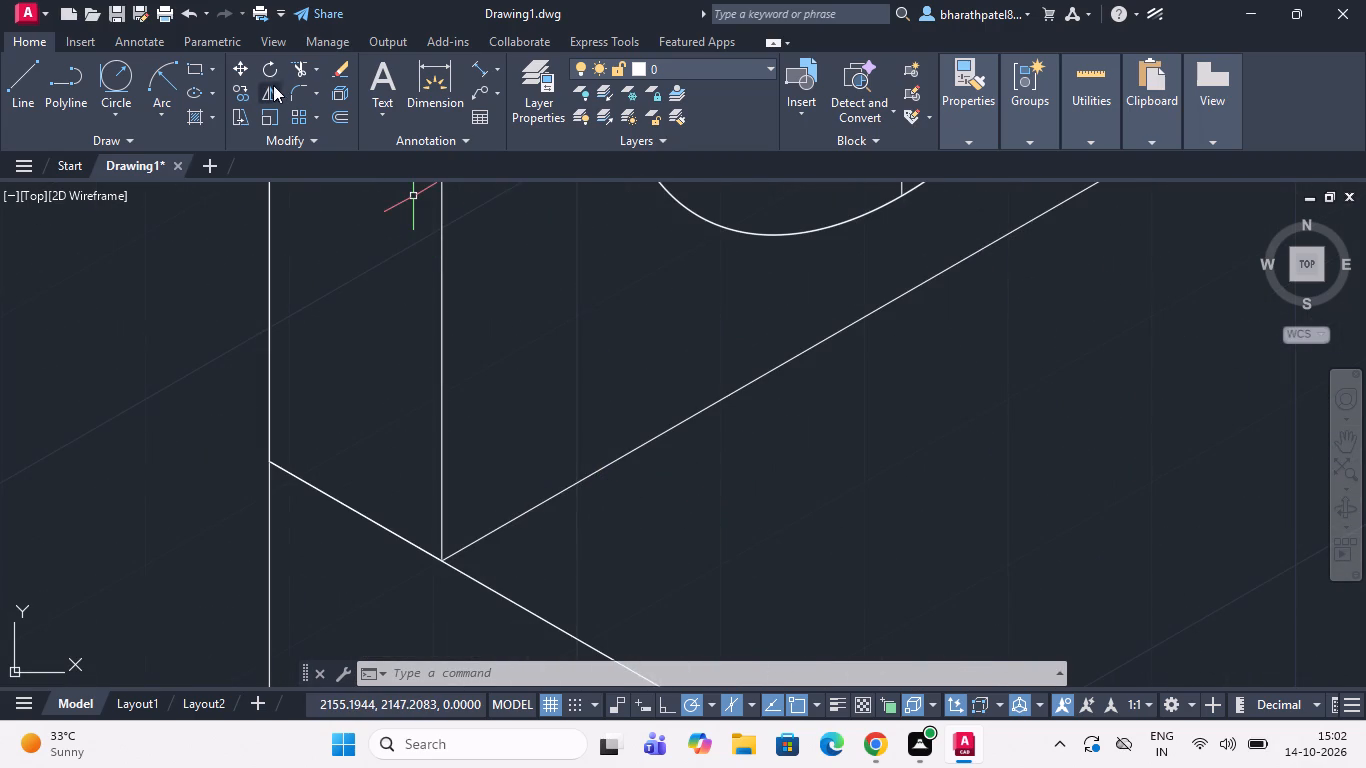
pyautogui.moveTo(297, 67); pyautogui.dragTo(352, 167)
pyautogui.moveTo(369, 559); pyautogui.dragTo(377, 548)
pyautogui.click(391, 490)
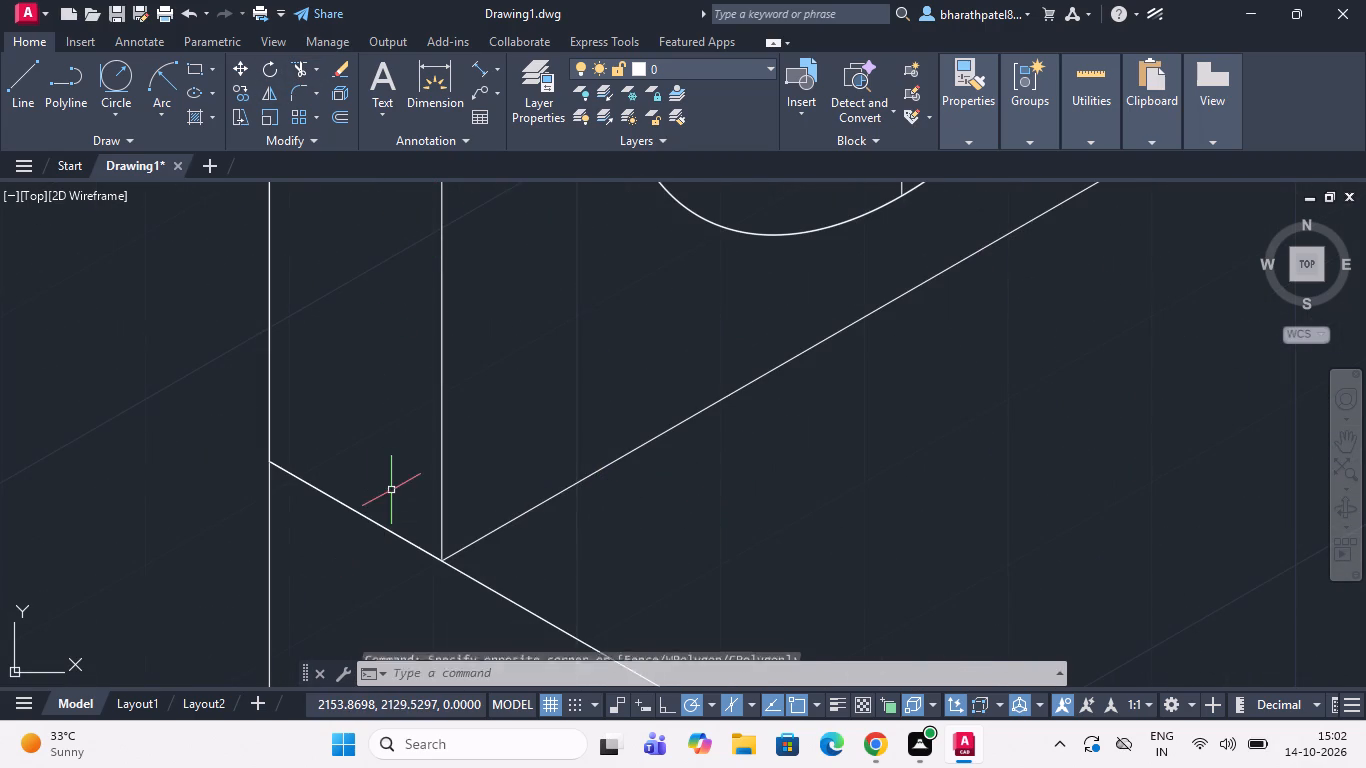
pyautogui.click(301, 71)
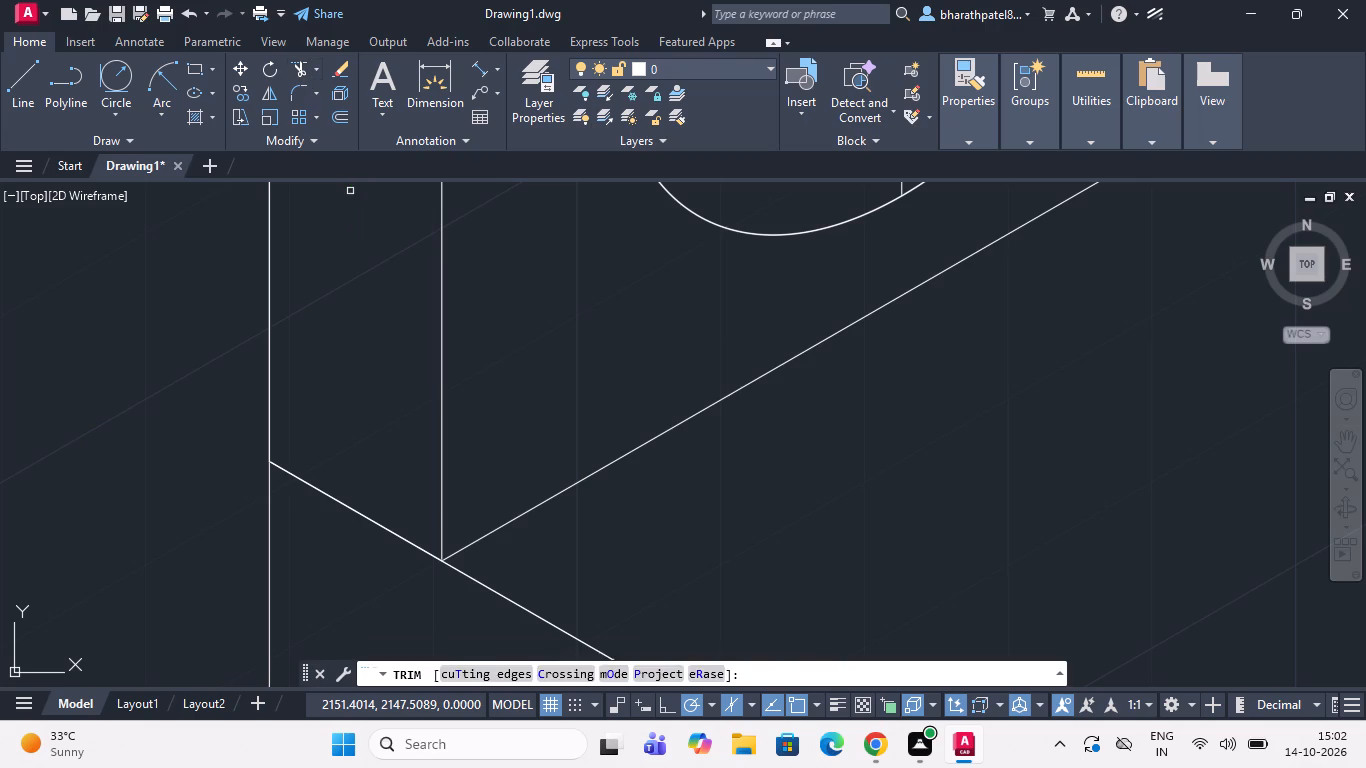
pyautogui.moveTo(356, 378); pyautogui.dragTo(358, 439)
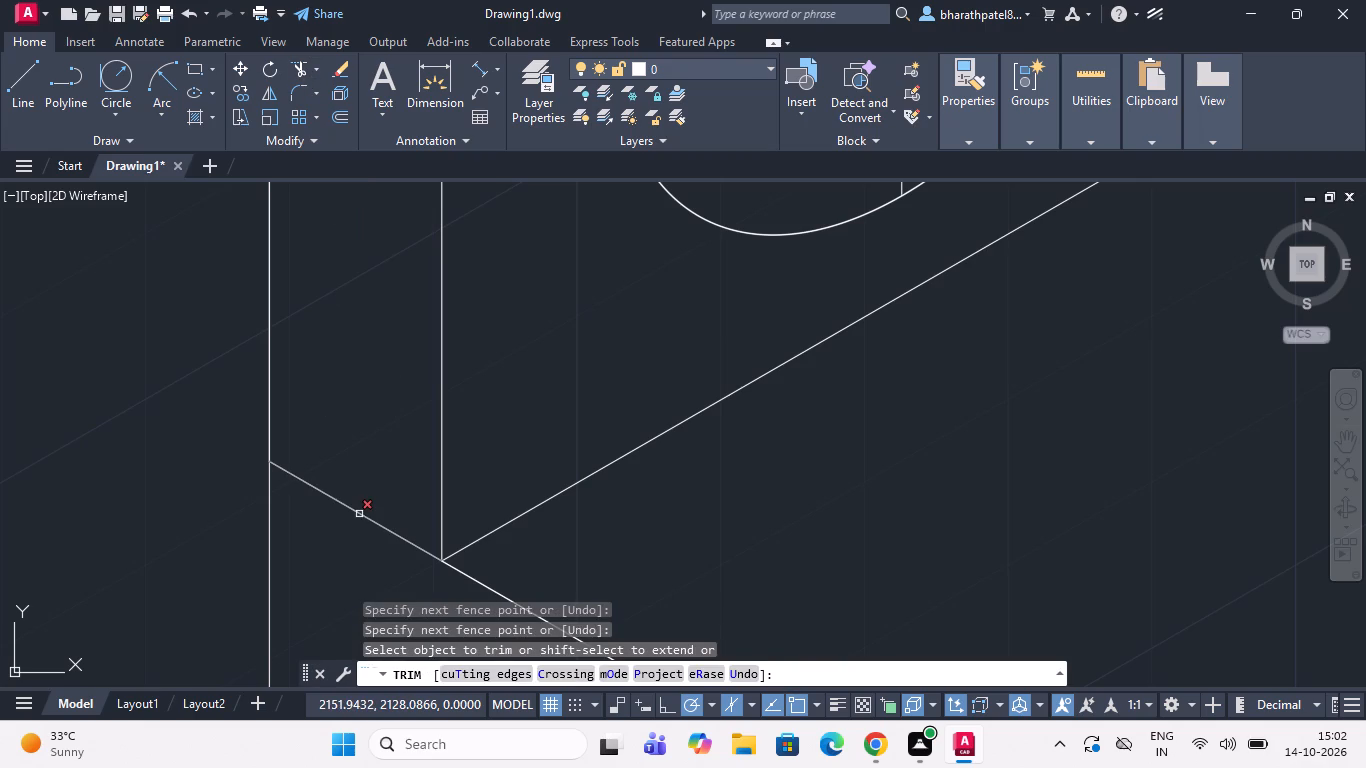
pyautogui.click(359, 514)
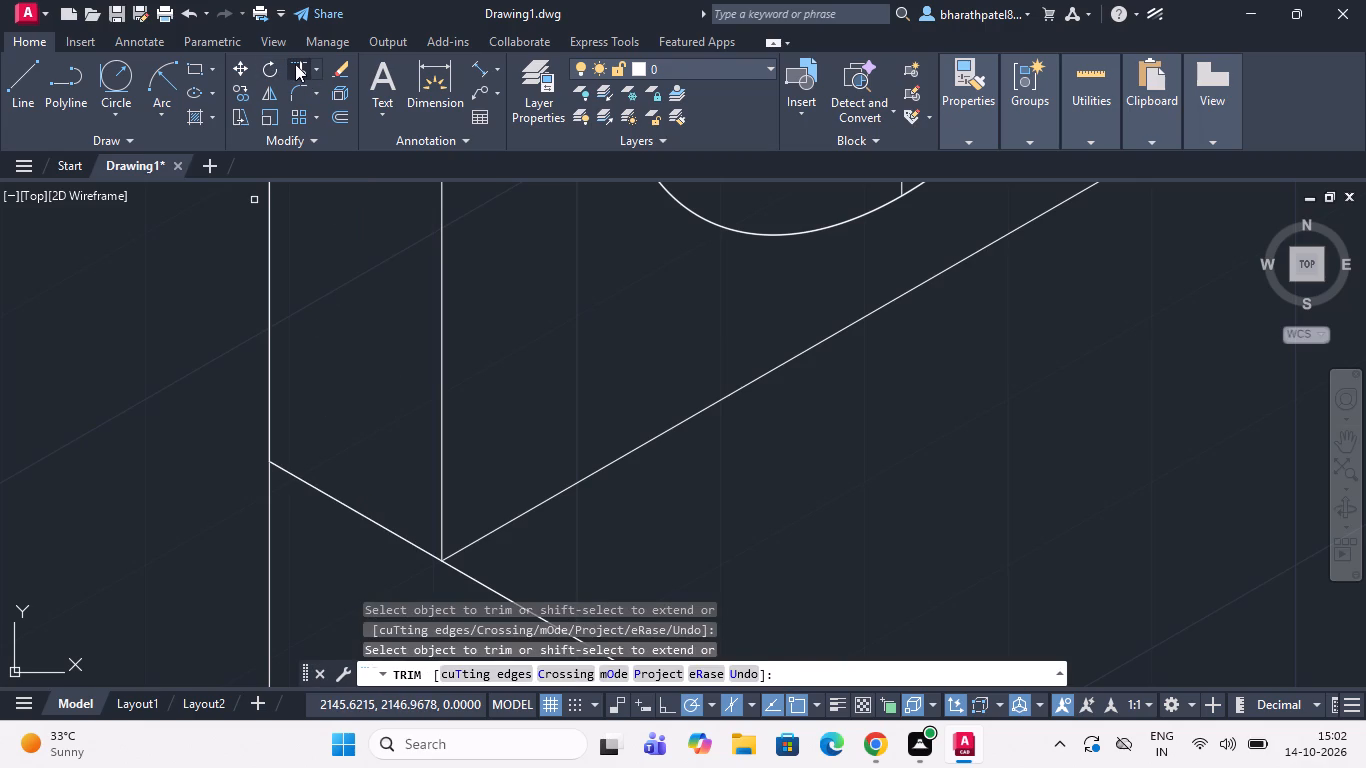
pyautogui.click(295, 64)
pyautogui.tripleClick(320, 491)
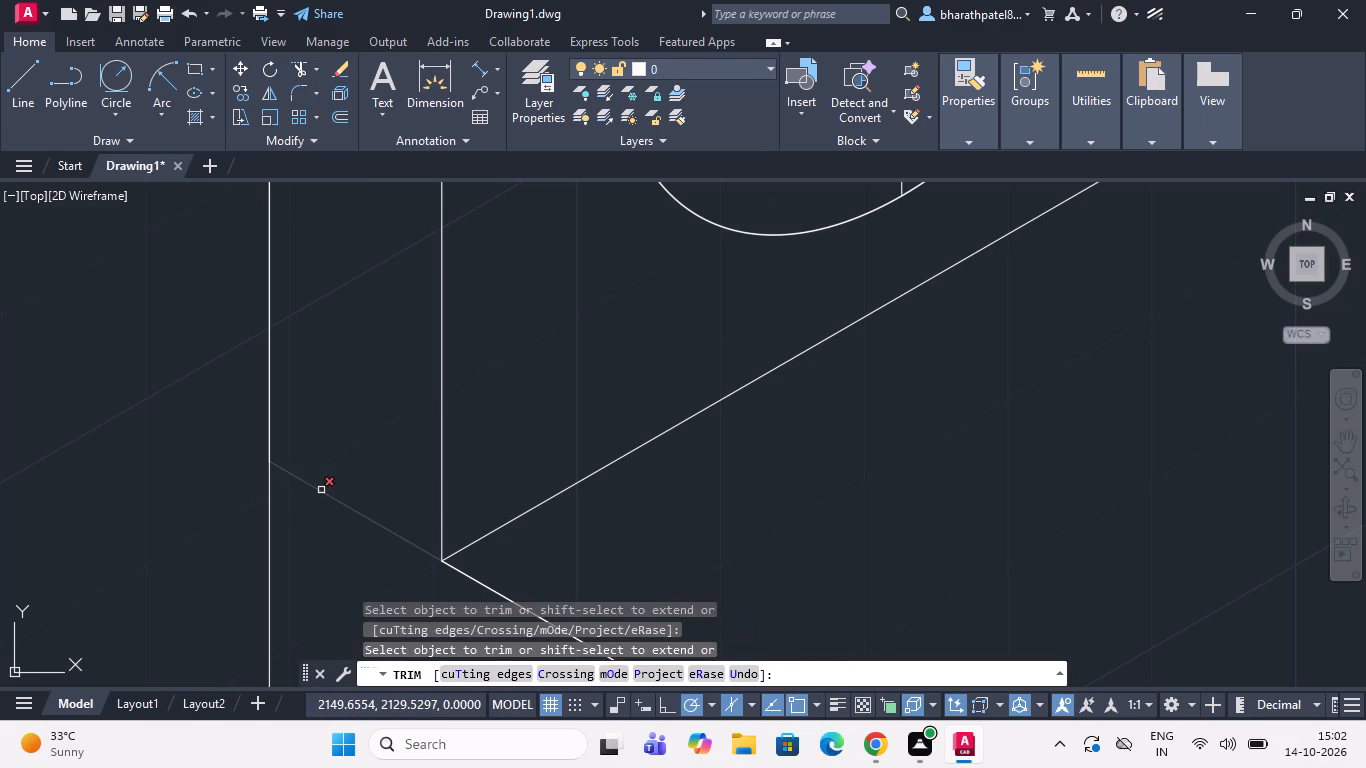
# Draw a sloping construction line parallel to the slab's short edge across the upright's two vertical edges, just above its base.
pyautogui.click(31, 76)
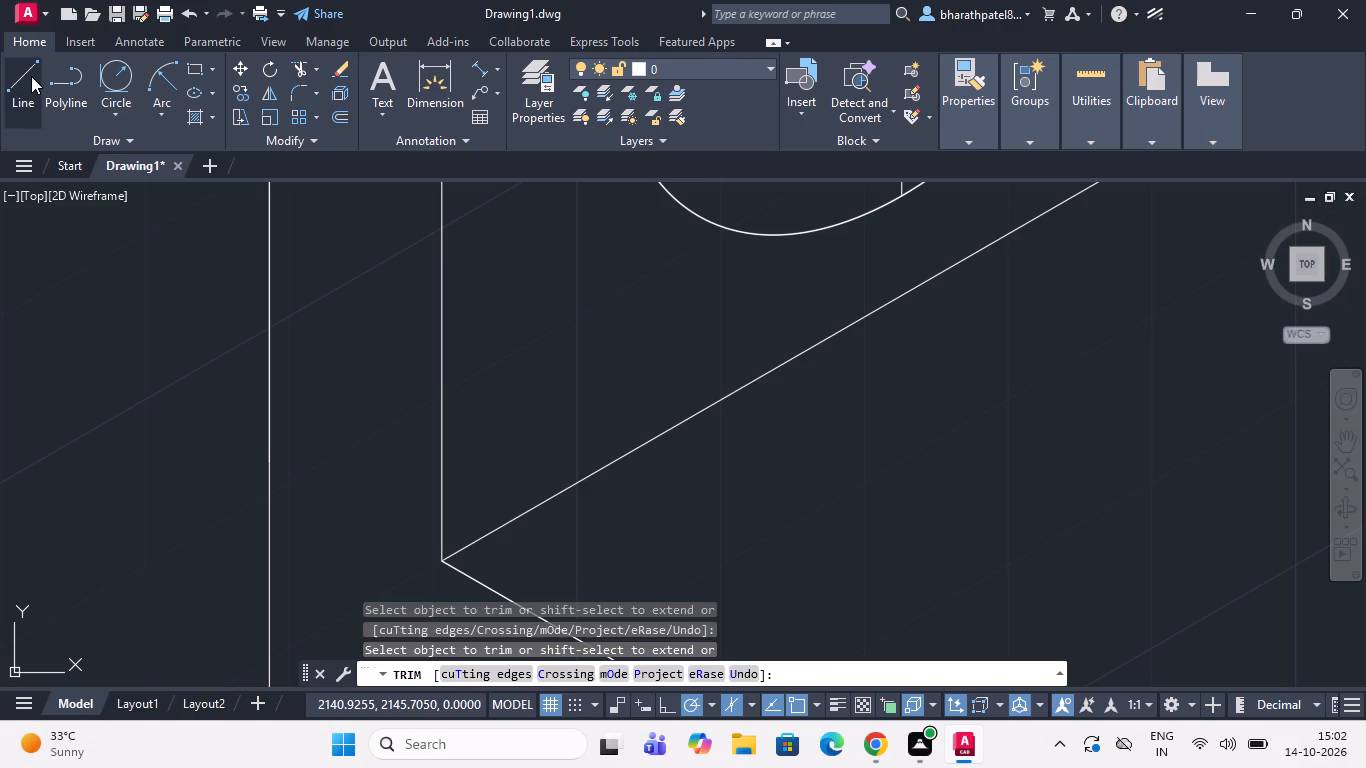
pyautogui.click(220, 366)
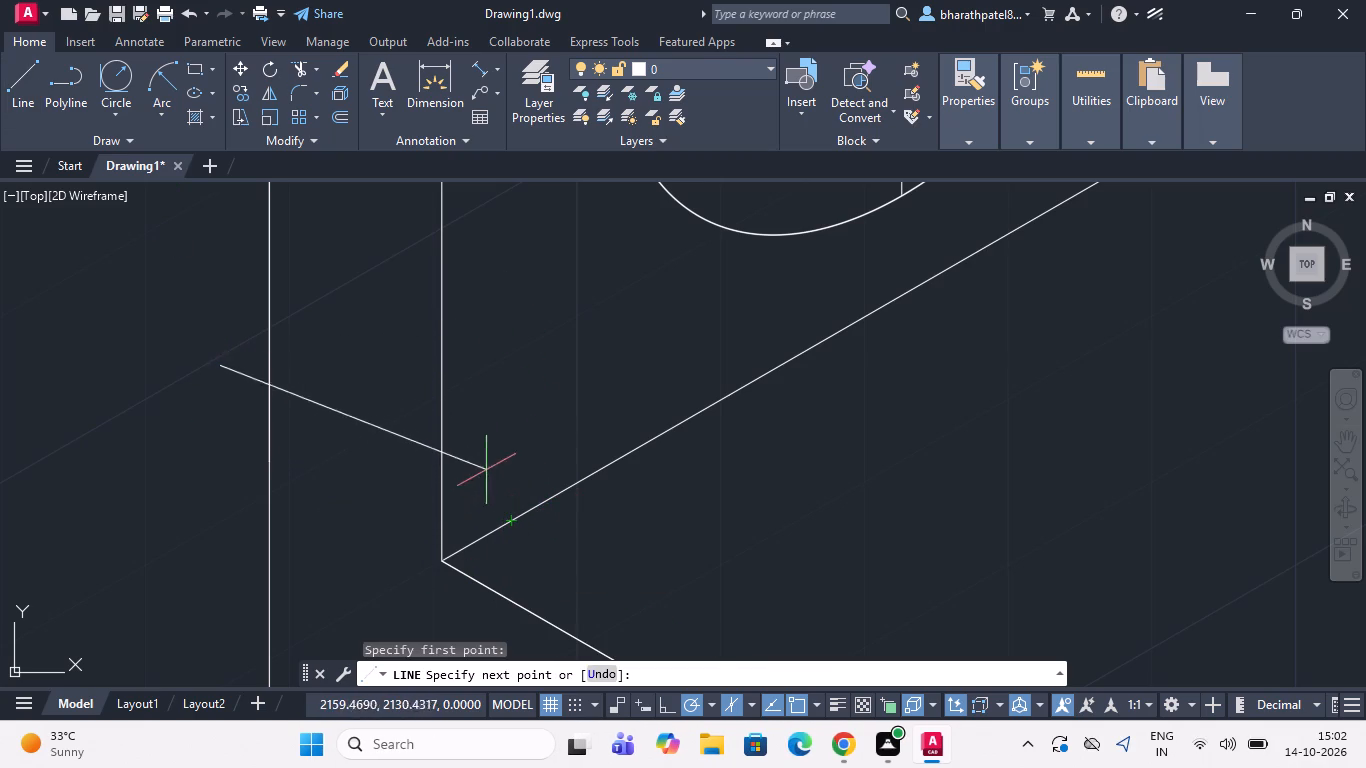
pyautogui.click(456, 495)
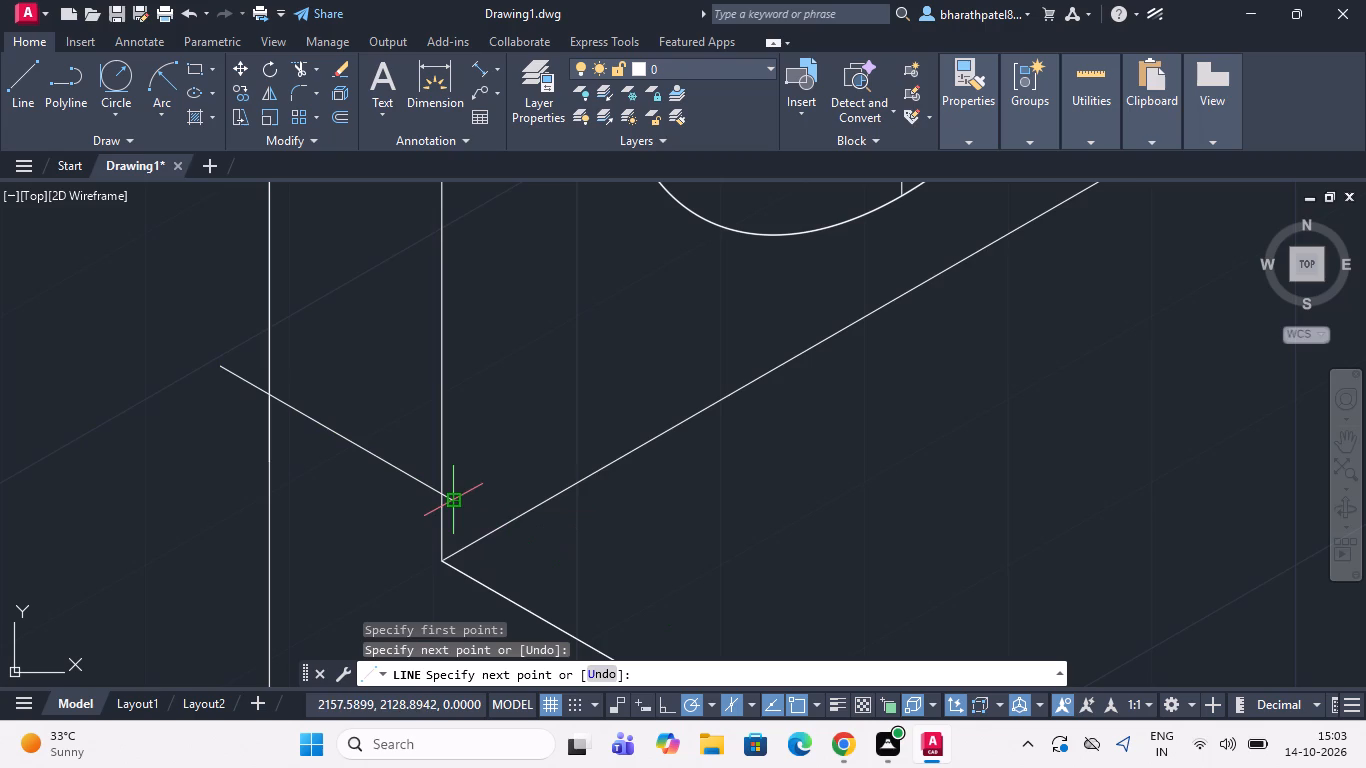
pyautogui.press('Escape')
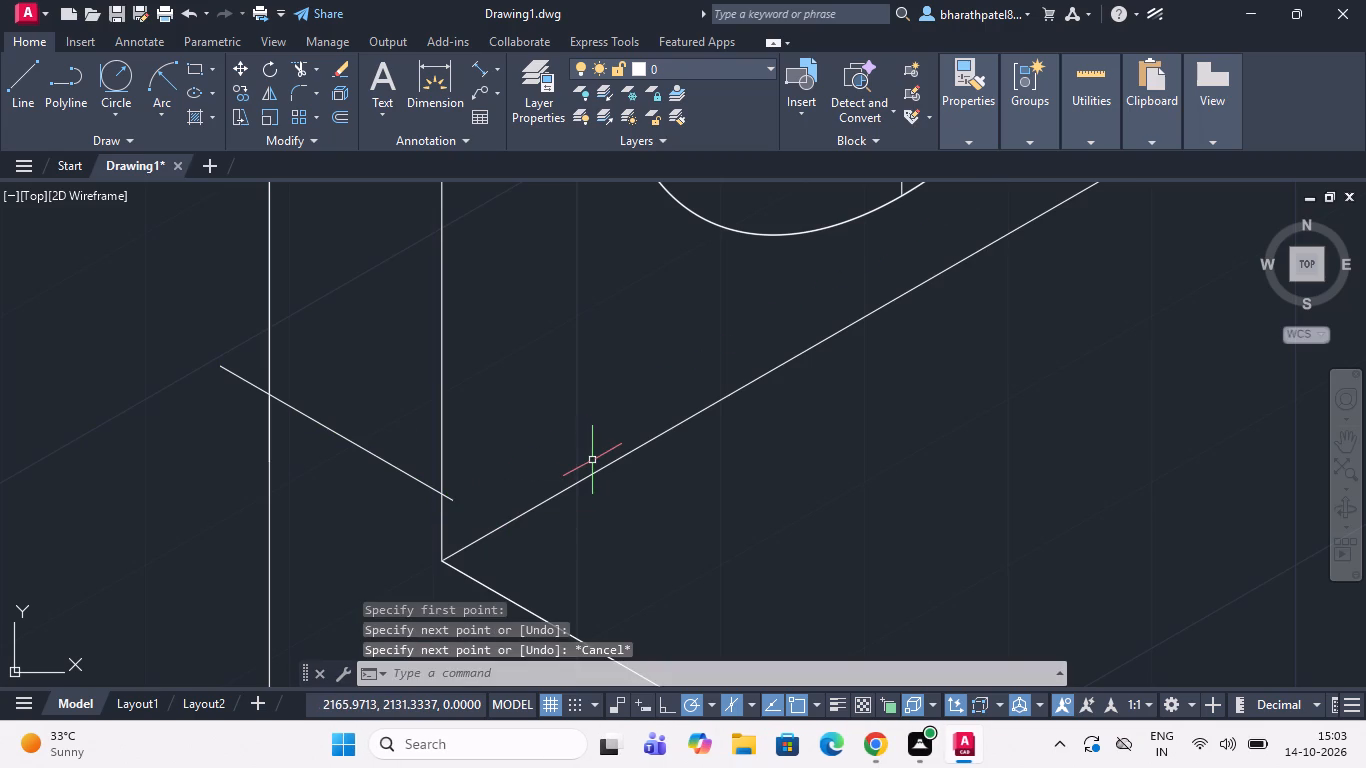
# Add an aligned thickness dimension between the construction line's intersections with the upright's two vertical edges, placed on that line.
pyautogui.click(486, 64)
pyautogui.click(266, 393)
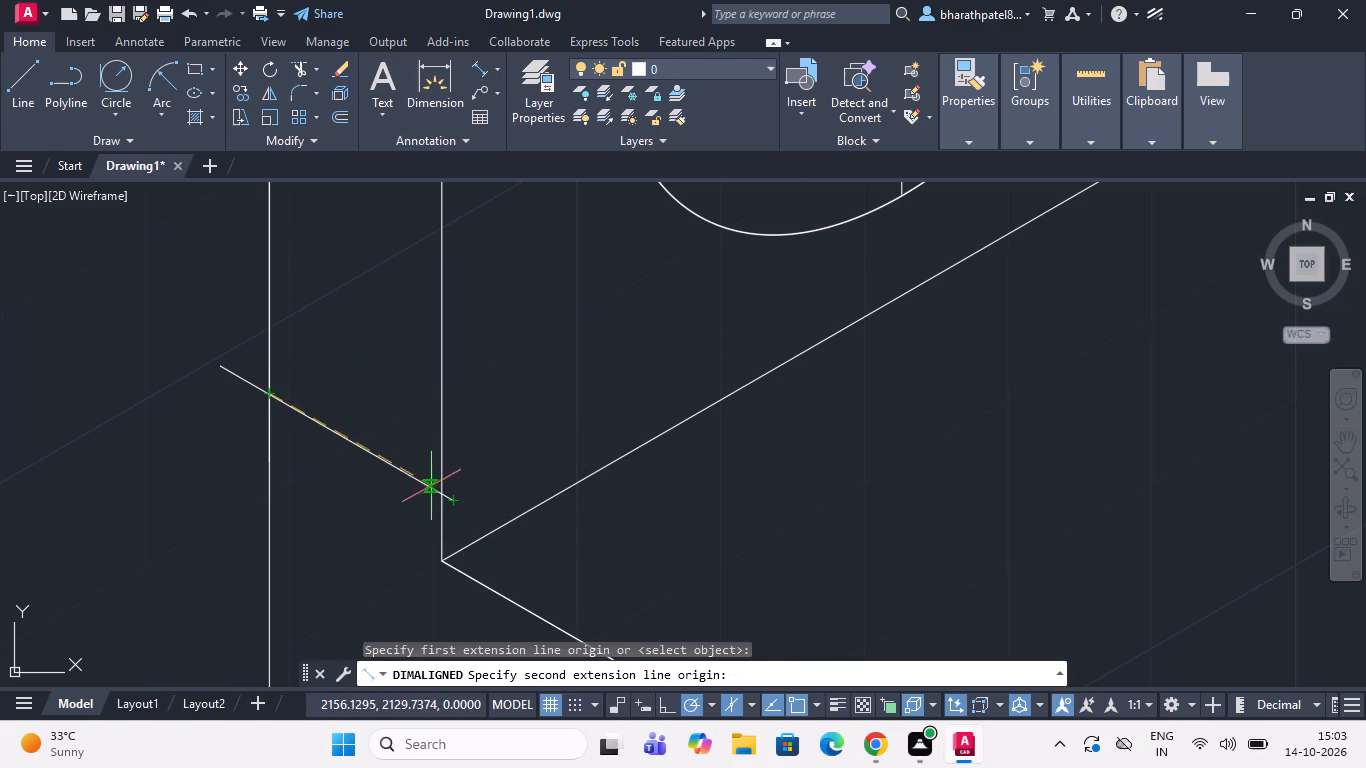
pyautogui.scroll(3, 435, 491)
pyautogui.click(461, 508)
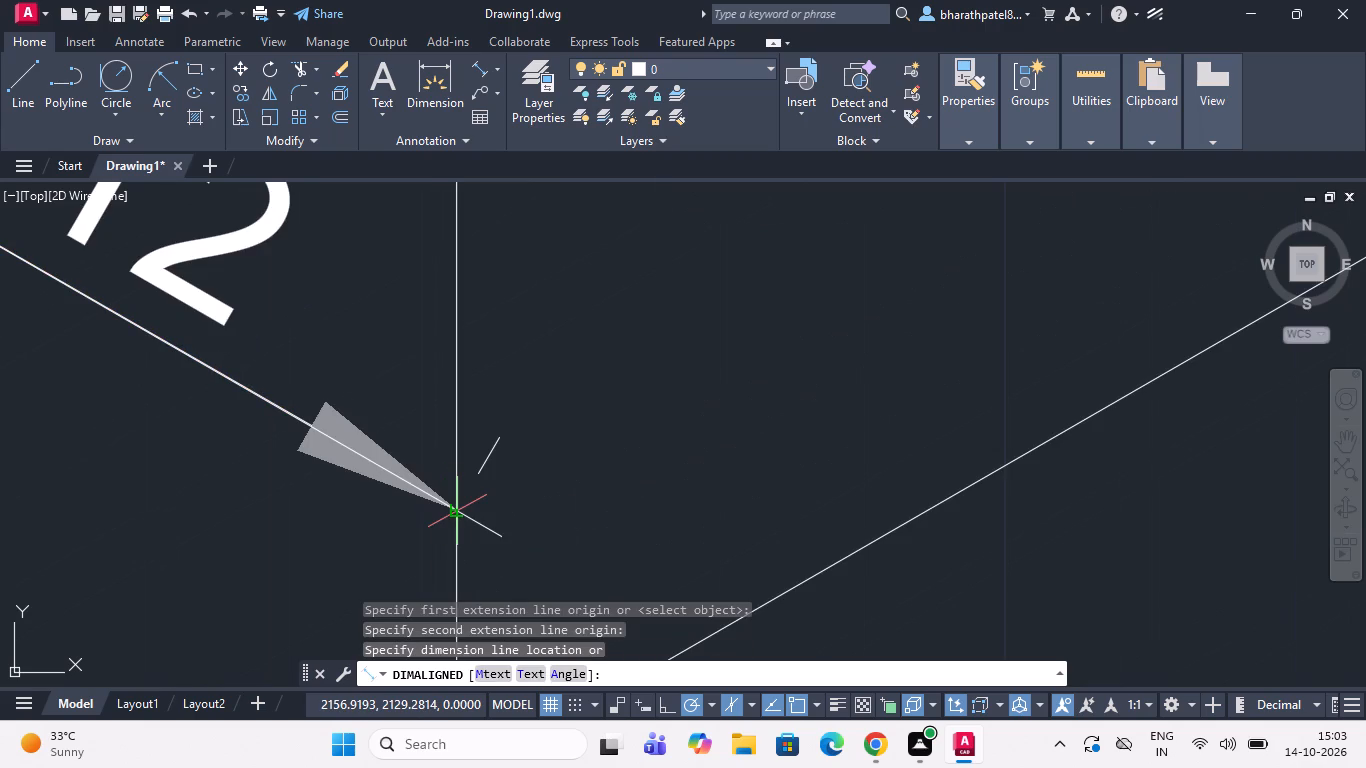
pyautogui.scroll(-1, 462, 505)
pyautogui.click(461, 515)
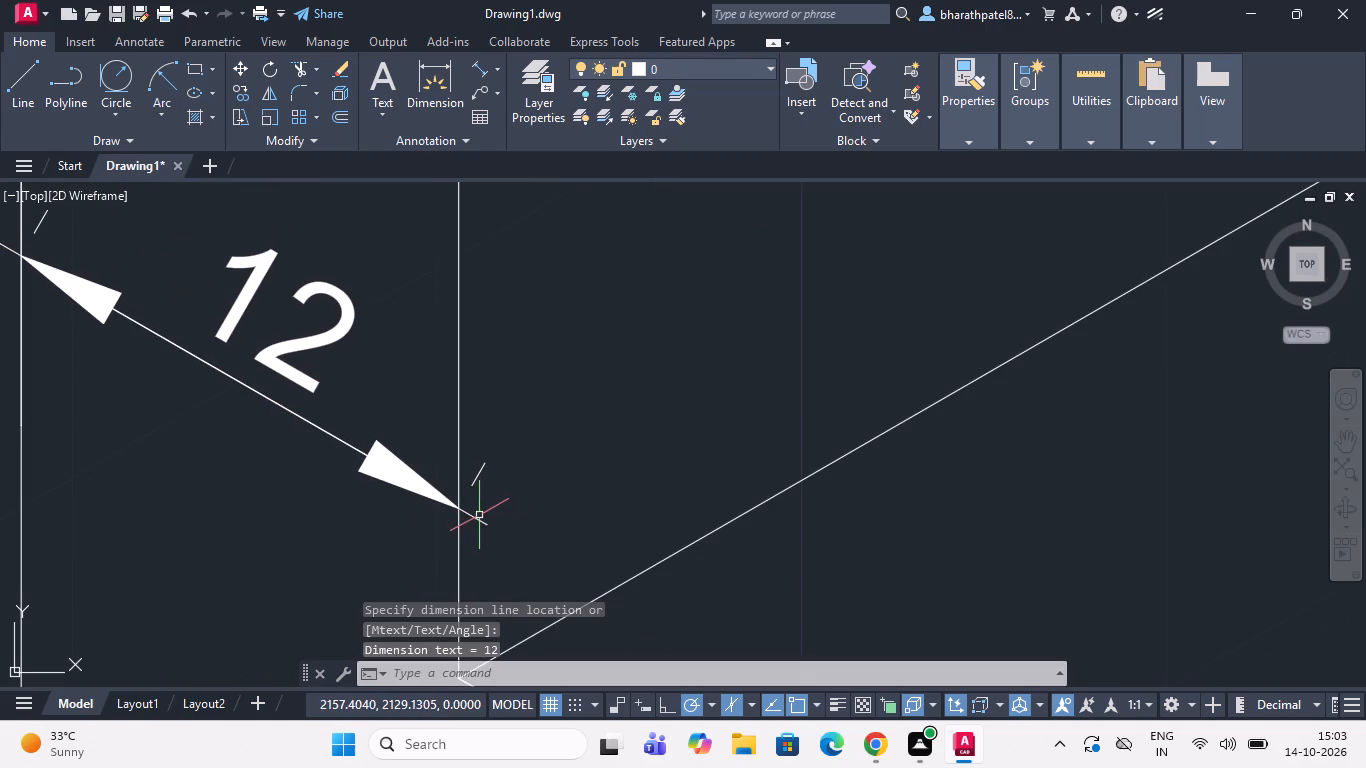
# Erase the construction line beneath the thickness dimension at the upright's base.
pyautogui.click(480, 520)
pyautogui.press('Delete')
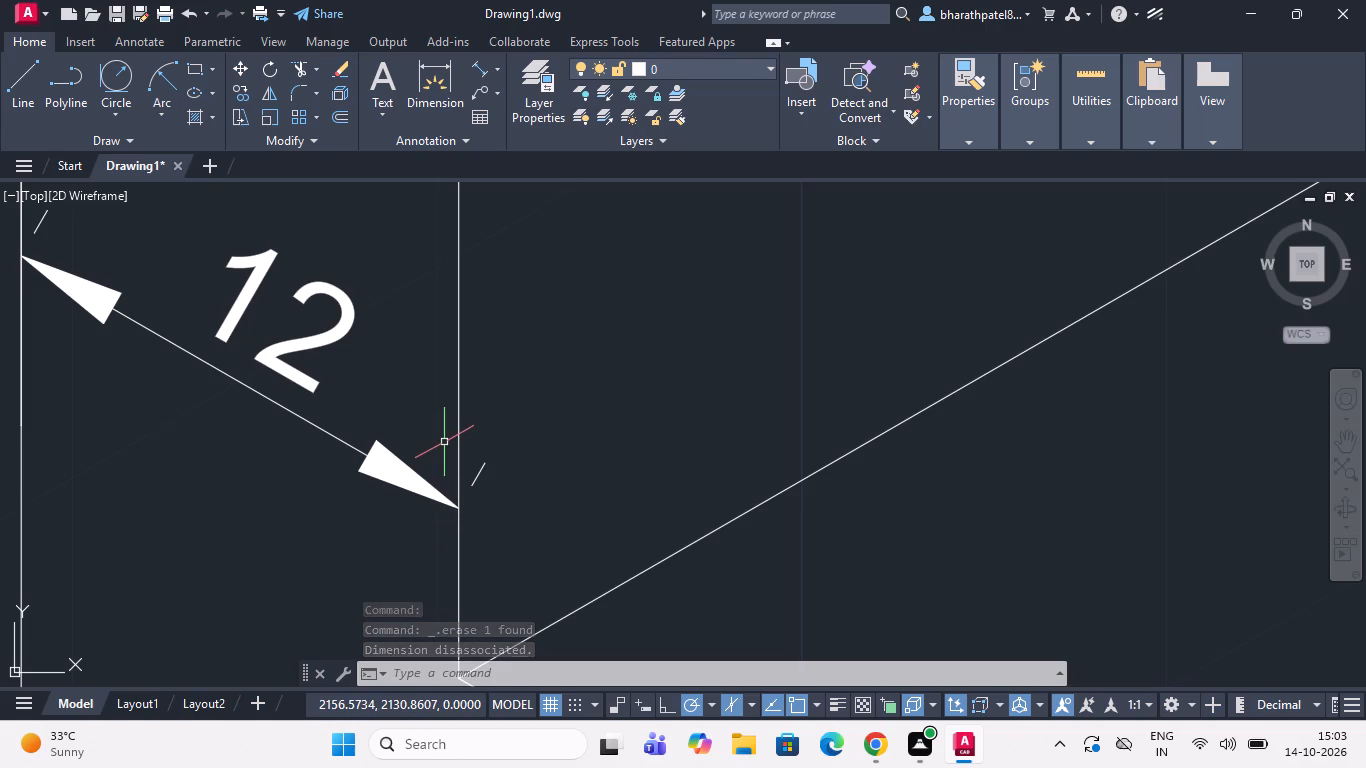
# Draw a vertical construction line about 35 long at 270° from the slab's upper front long edge down past its lower edge.
pyautogui.scroll(-2, 608, 316)
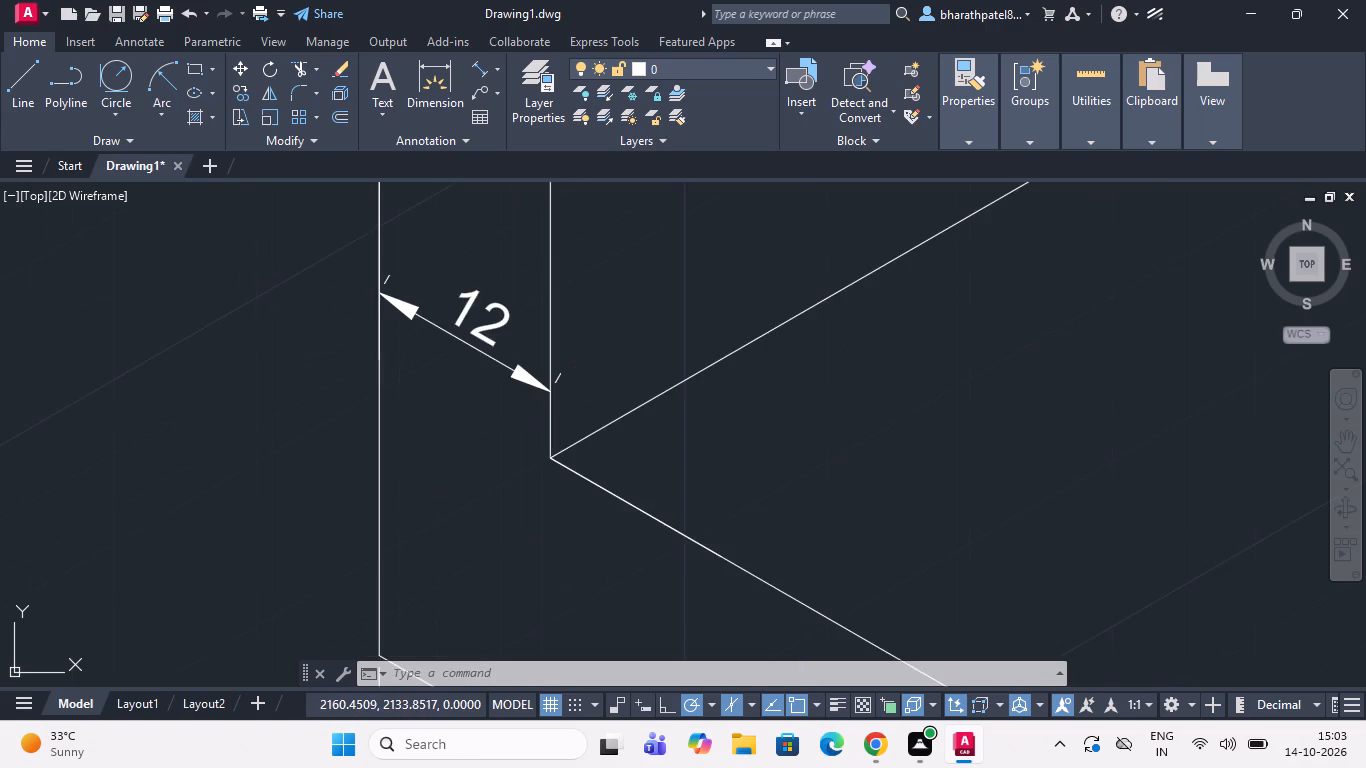
pyautogui.scroll(-4, 608, 316)
pyautogui.scroll(1, 624, 329)
pyautogui.scroll(-2, 622, 336)
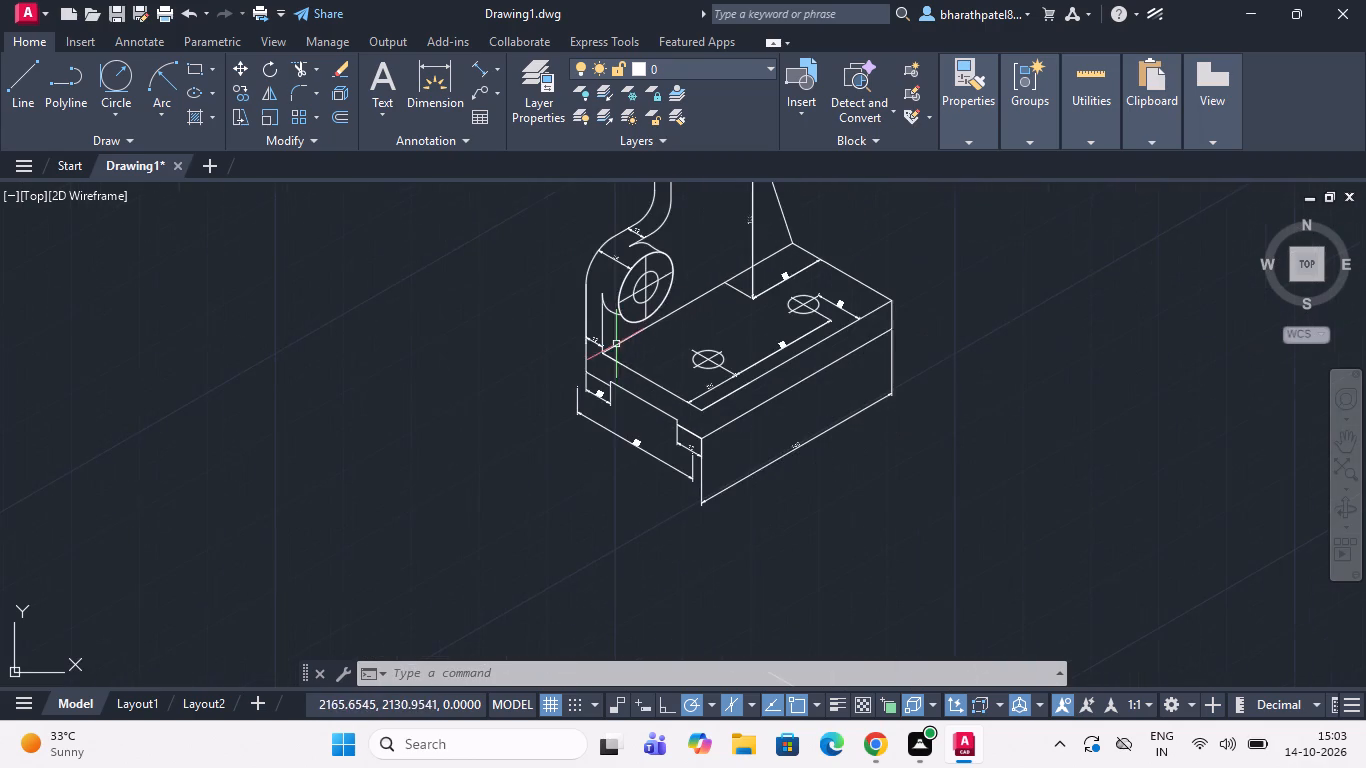
pyautogui.scroll(-1, 653, 314)
pyautogui.scroll(3, 700, 194)
pyautogui.scroll(-3, 693, 242)
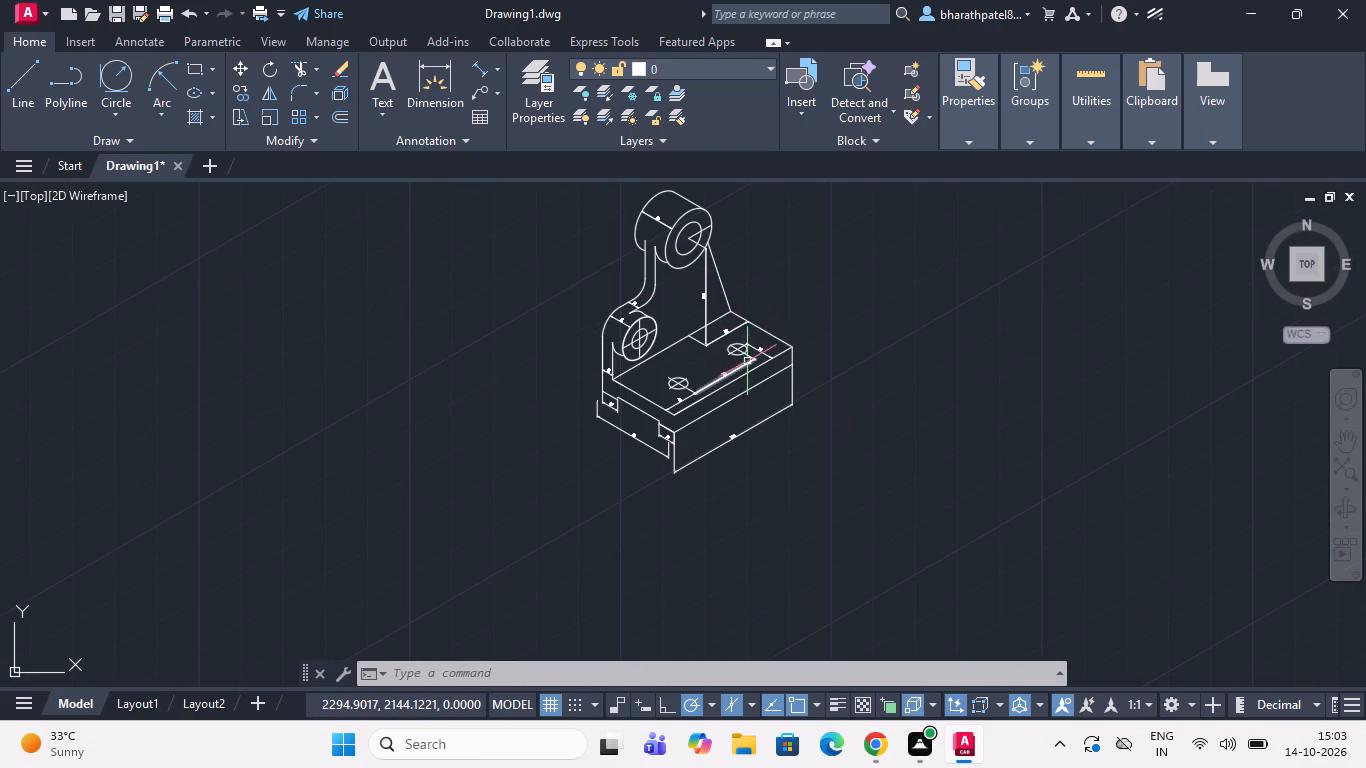
pyautogui.scroll(1, 747, 361)
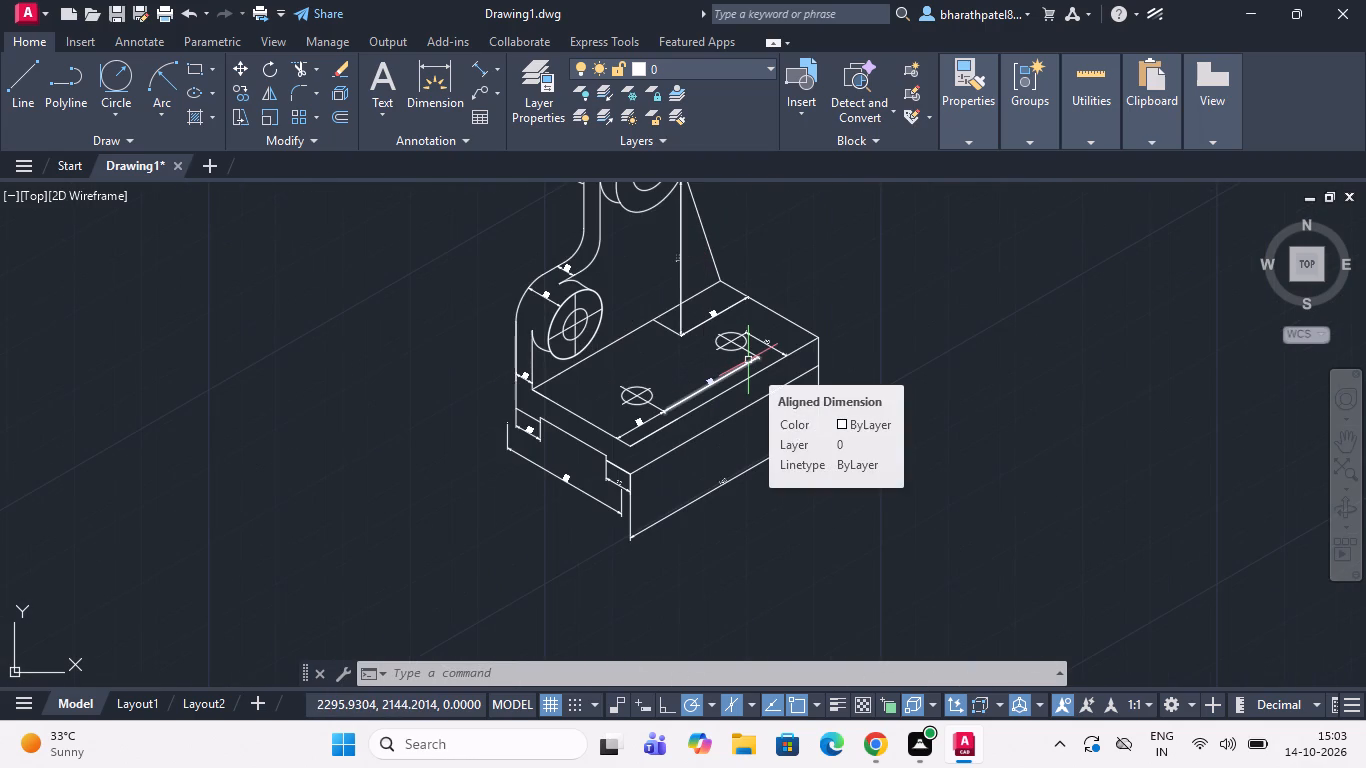
pyautogui.scroll(2, 748, 358)
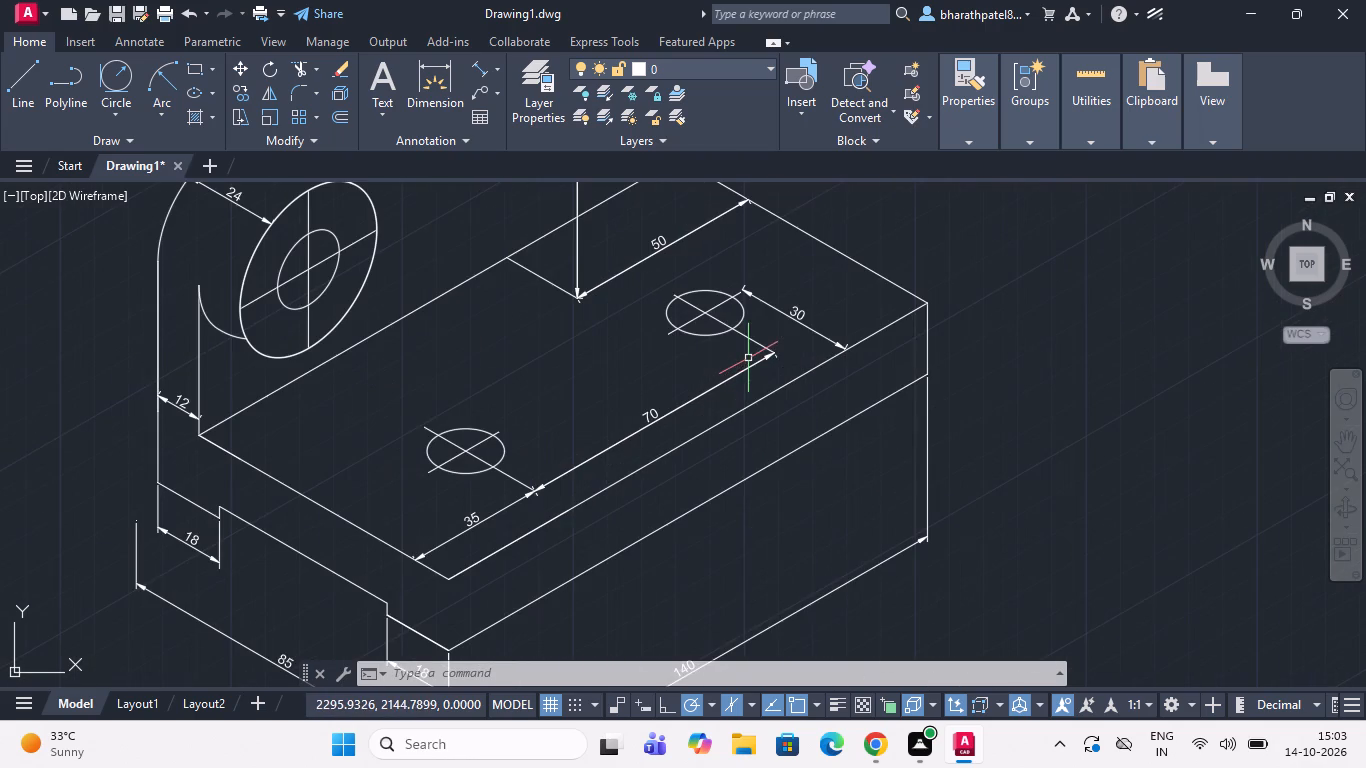
pyautogui.click(19, 92)
pyautogui.scroll(-2, 792, 447)
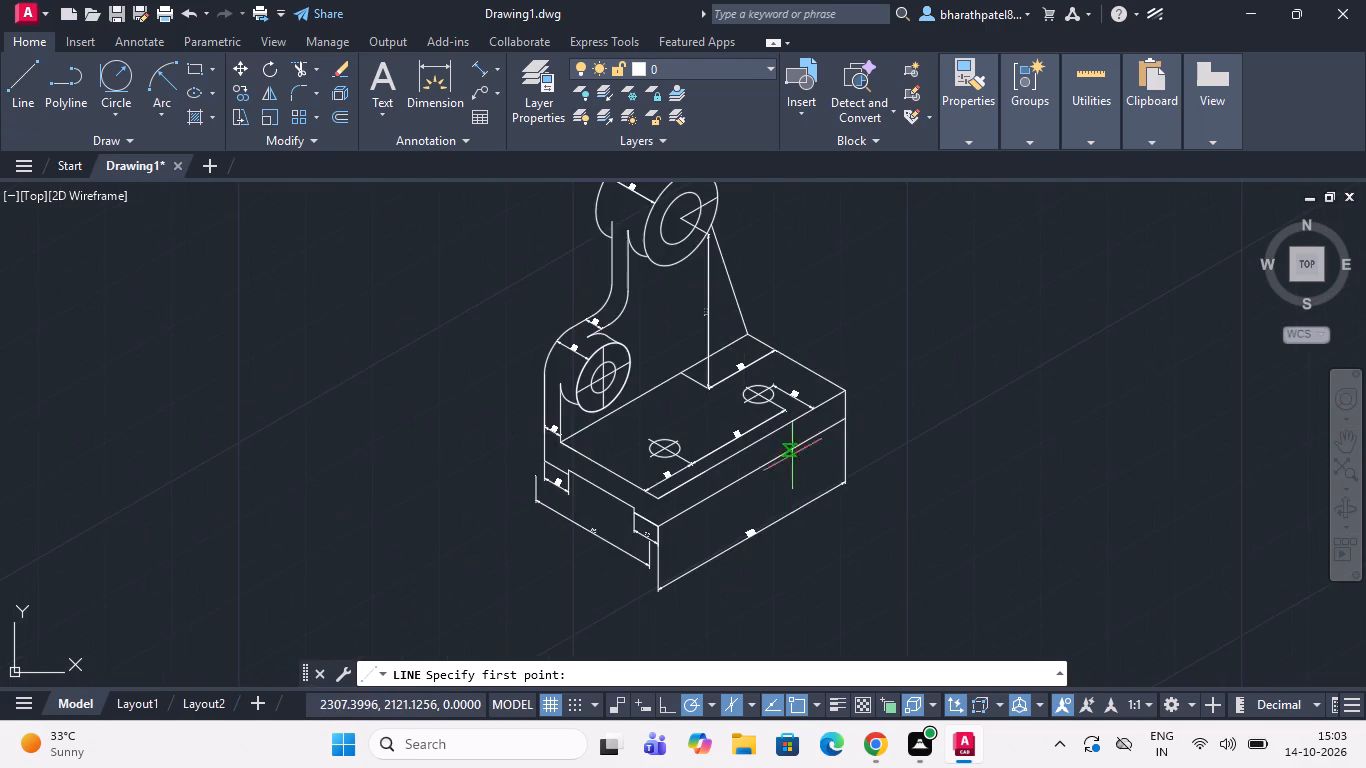
pyautogui.scroll(3, 796, 511)
pyautogui.scroll(-1, 705, 423)
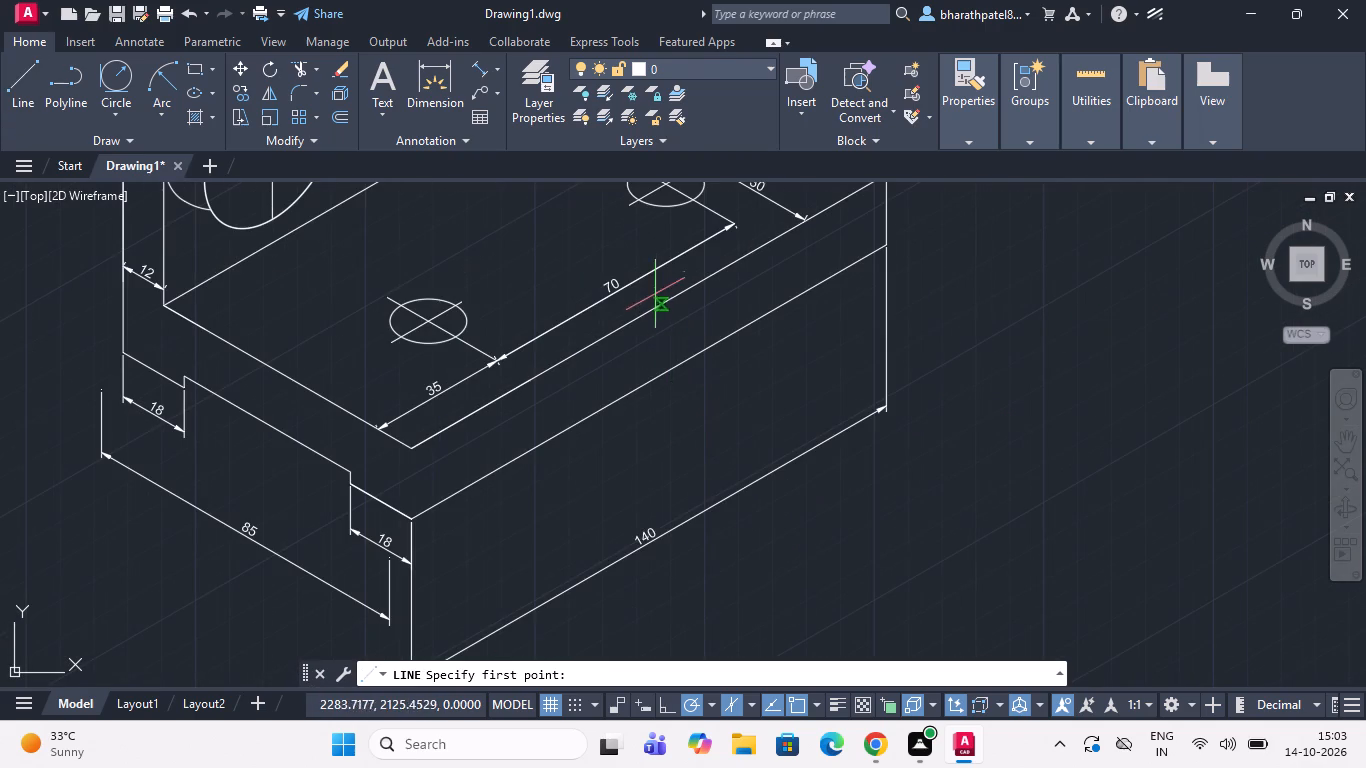
pyautogui.click(656, 292)
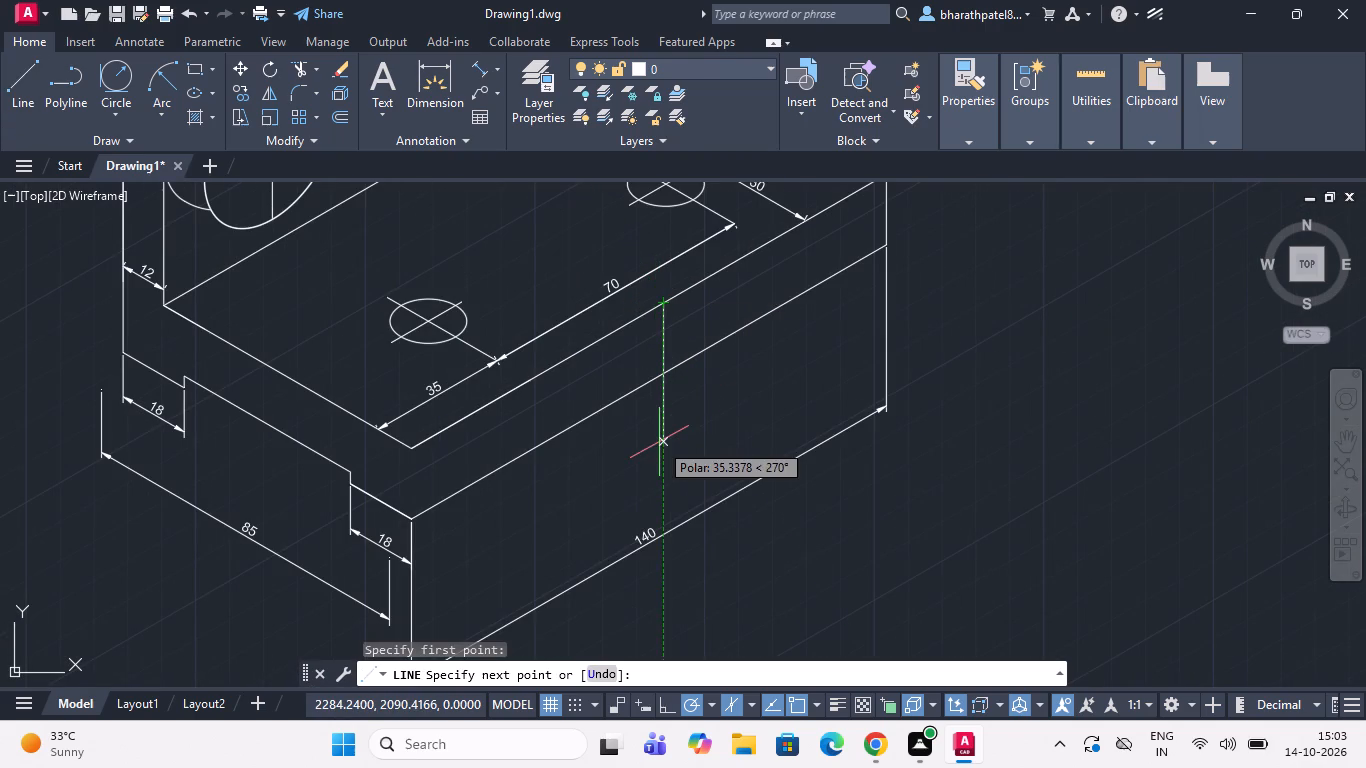
pyautogui.click(659, 442)
pyautogui.press('Escape')
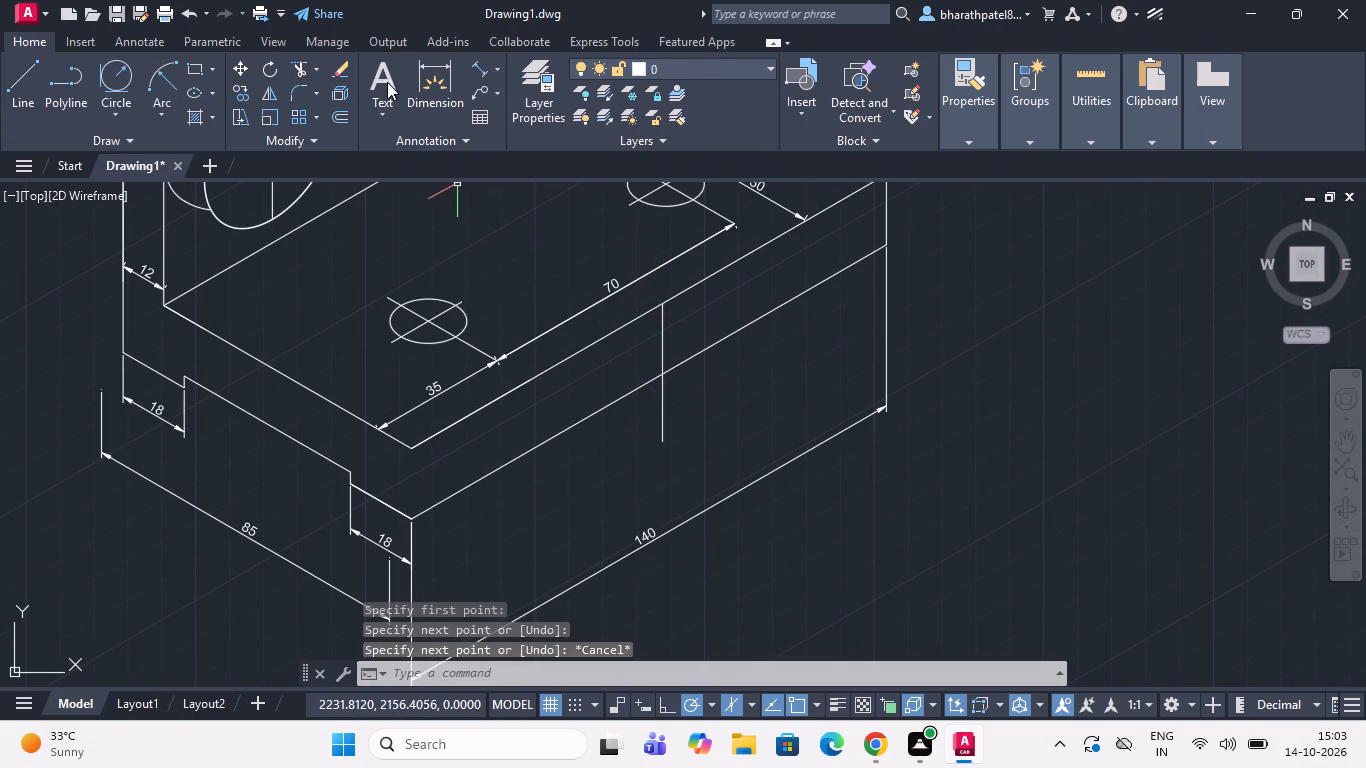
# Add an aligned dimension for the slab's thickness along the vertical construction line, between the upper and lower front long edges.
pyautogui.click(472, 74)
pyautogui.scroll(2, 672, 309)
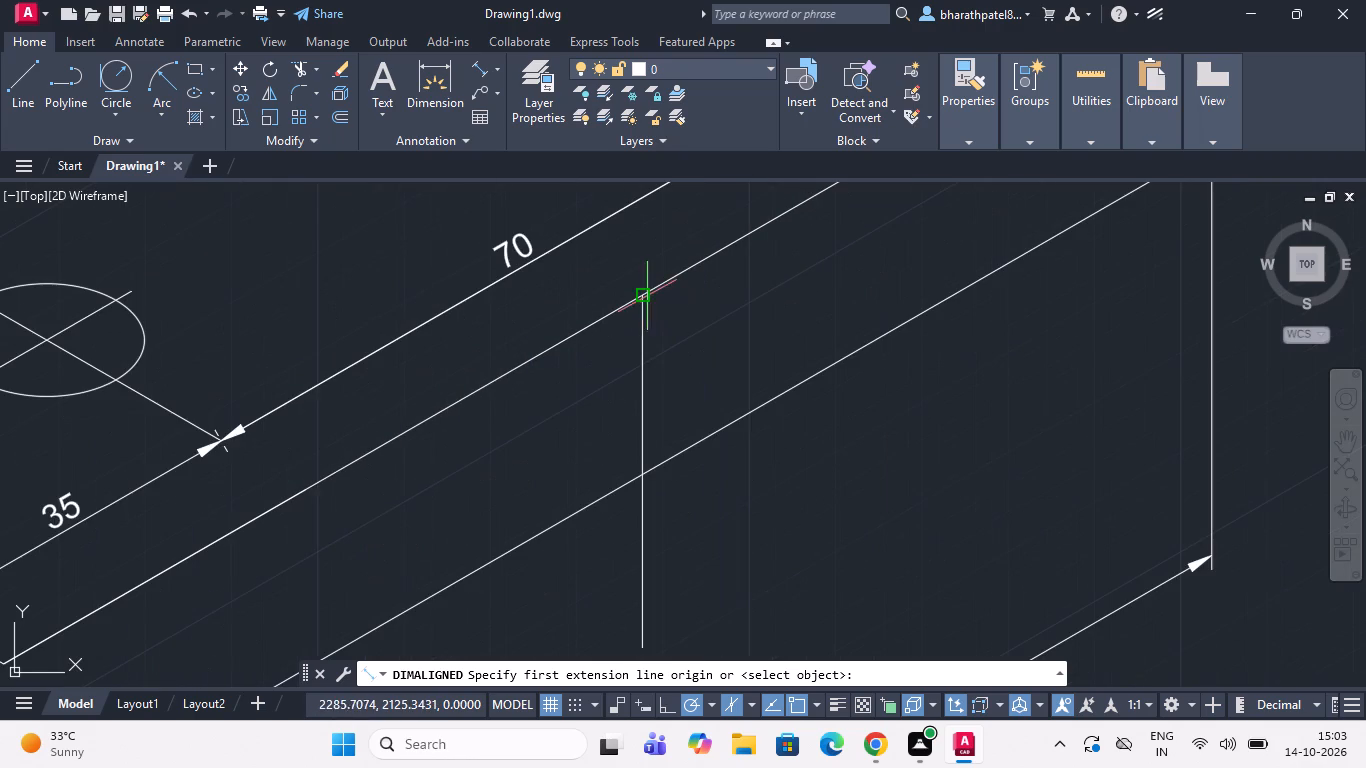
pyautogui.moveTo(637, 294); pyautogui.dragTo(637, 314)
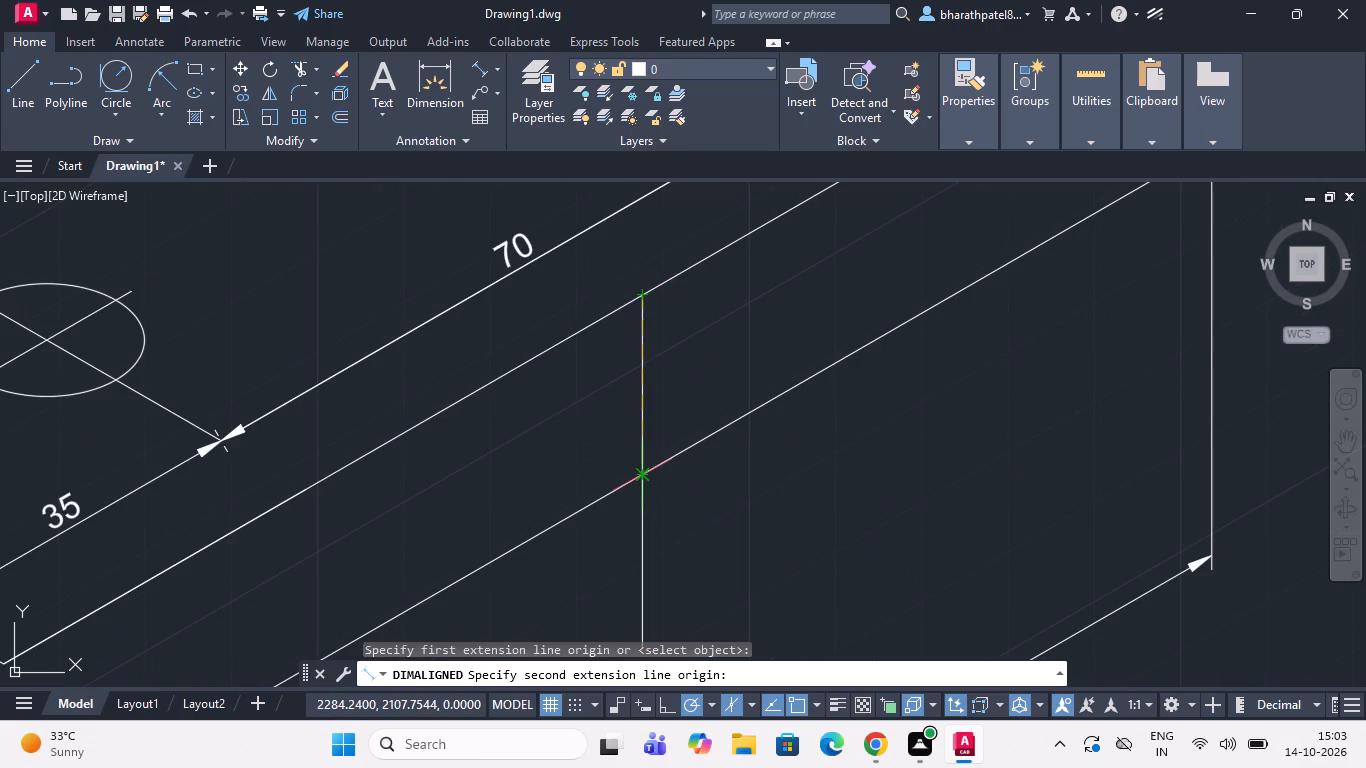
pyautogui.click(638, 475)
pyautogui.click(644, 472)
# Erase the vertical construction line beneath the slab's thickness dimension.
pyautogui.scroll(-2, 656, 406)
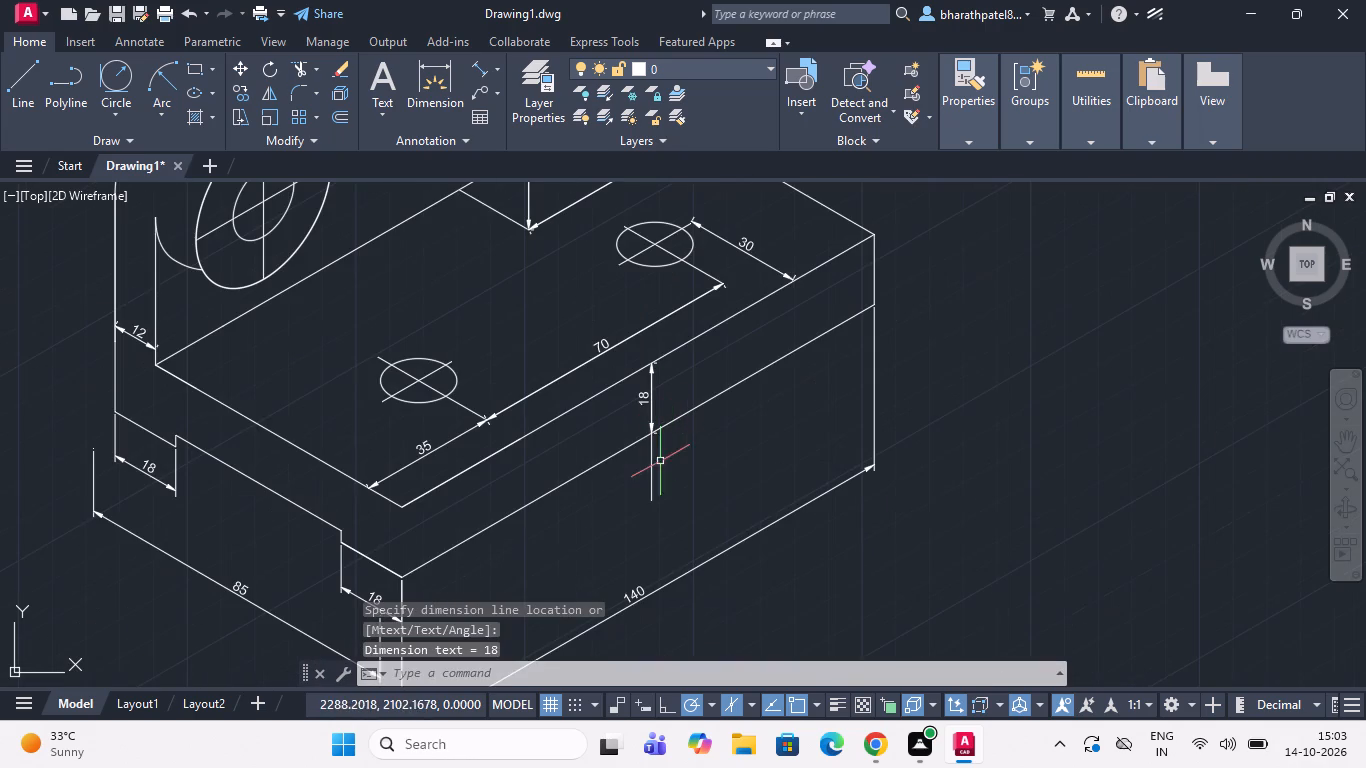
pyautogui.click(651, 463)
pyautogui.press('Delete')
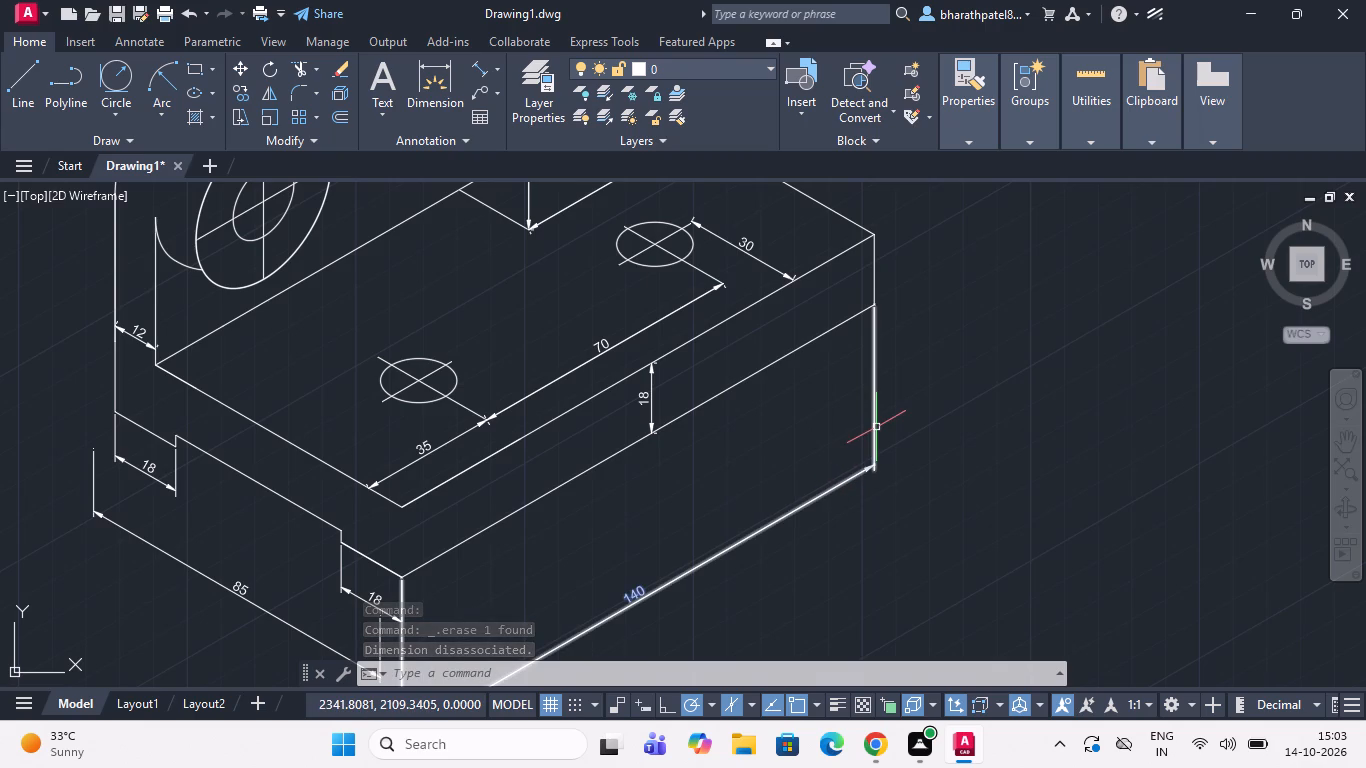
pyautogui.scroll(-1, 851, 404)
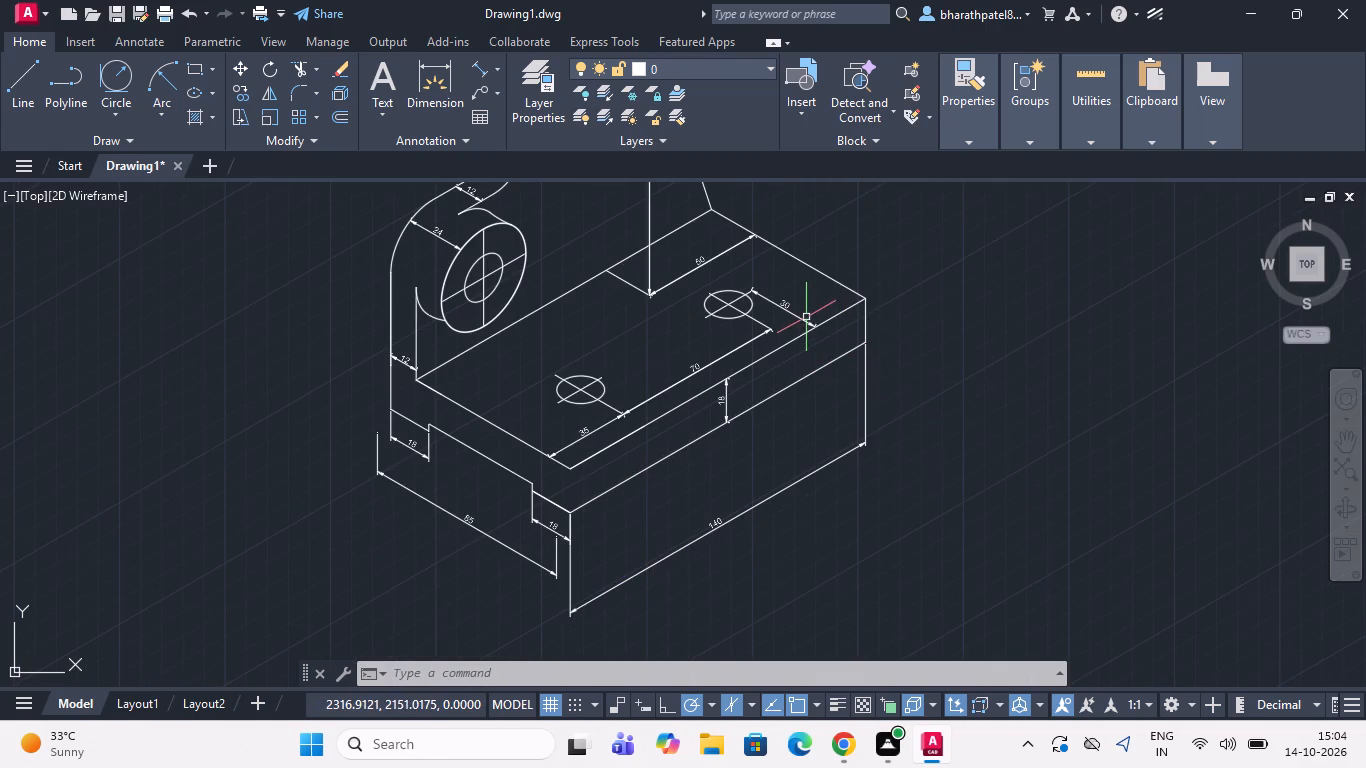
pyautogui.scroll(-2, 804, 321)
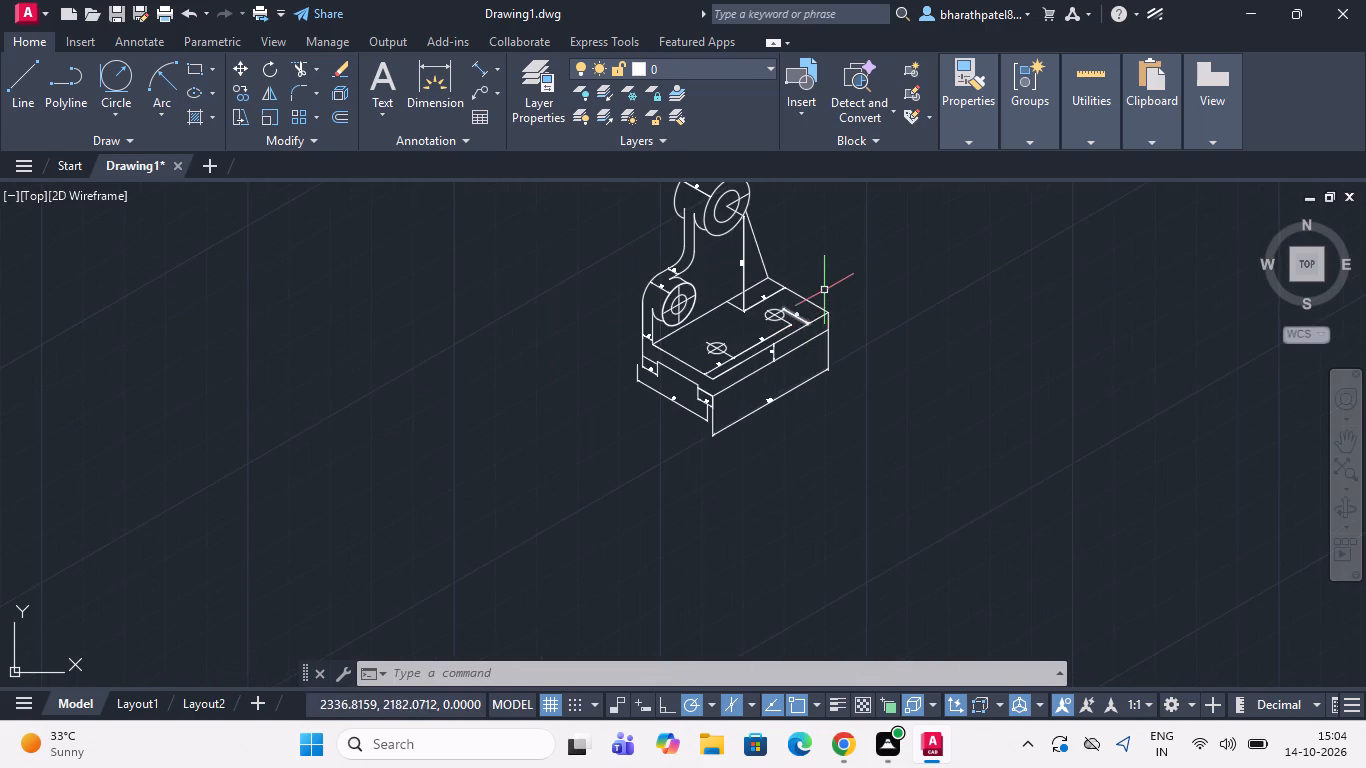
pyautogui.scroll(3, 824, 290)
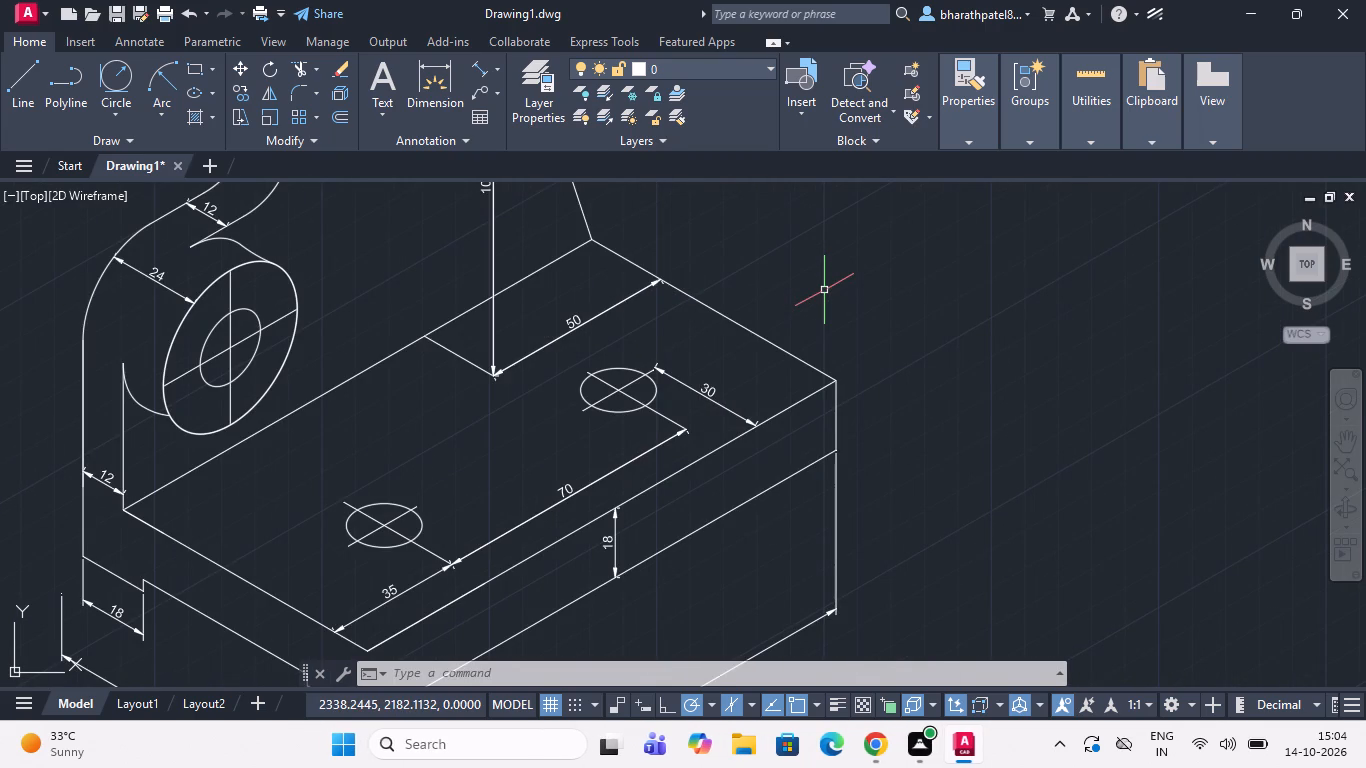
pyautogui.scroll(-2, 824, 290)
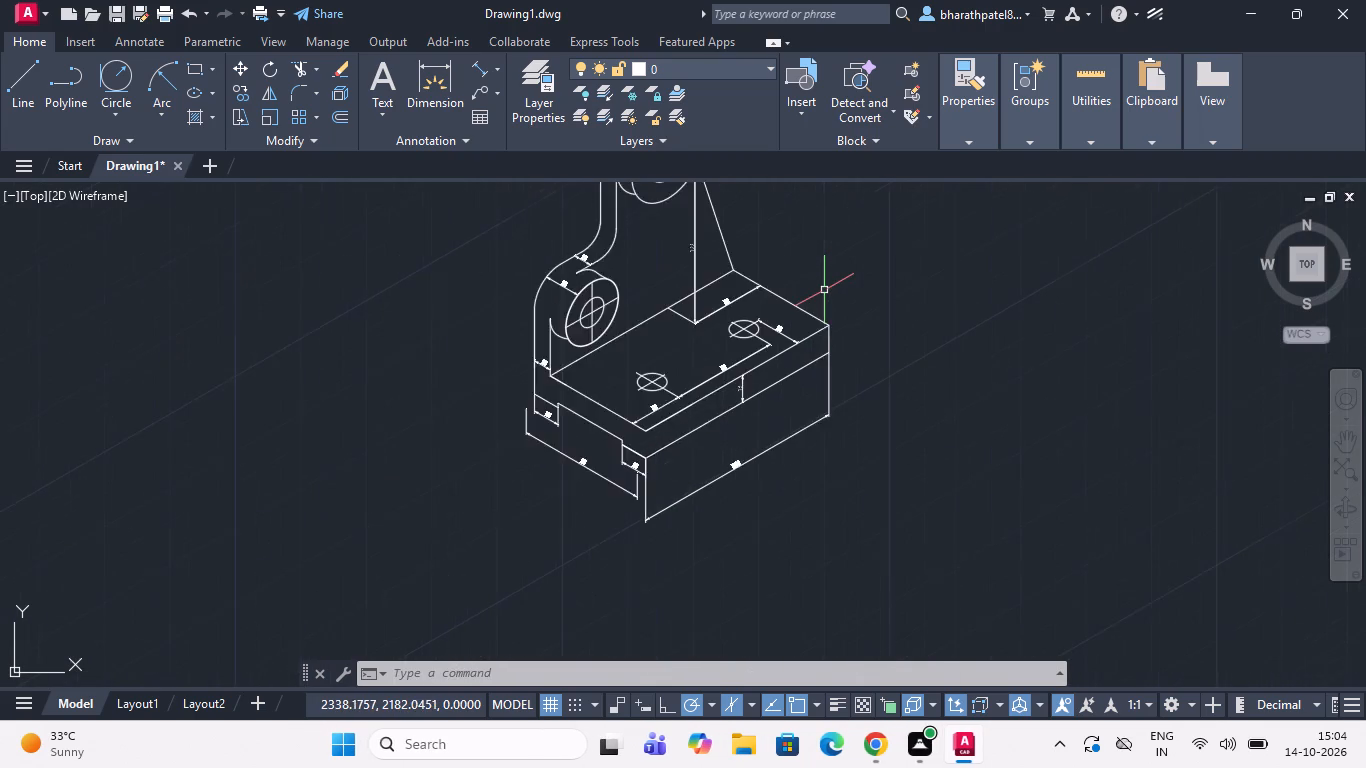
# Examine the upright, bosses and slab to find which dimensions are still missing.
pyautogui.scroll(-2, 824, 290)
pyautogui.scroll(2, 824, 290)
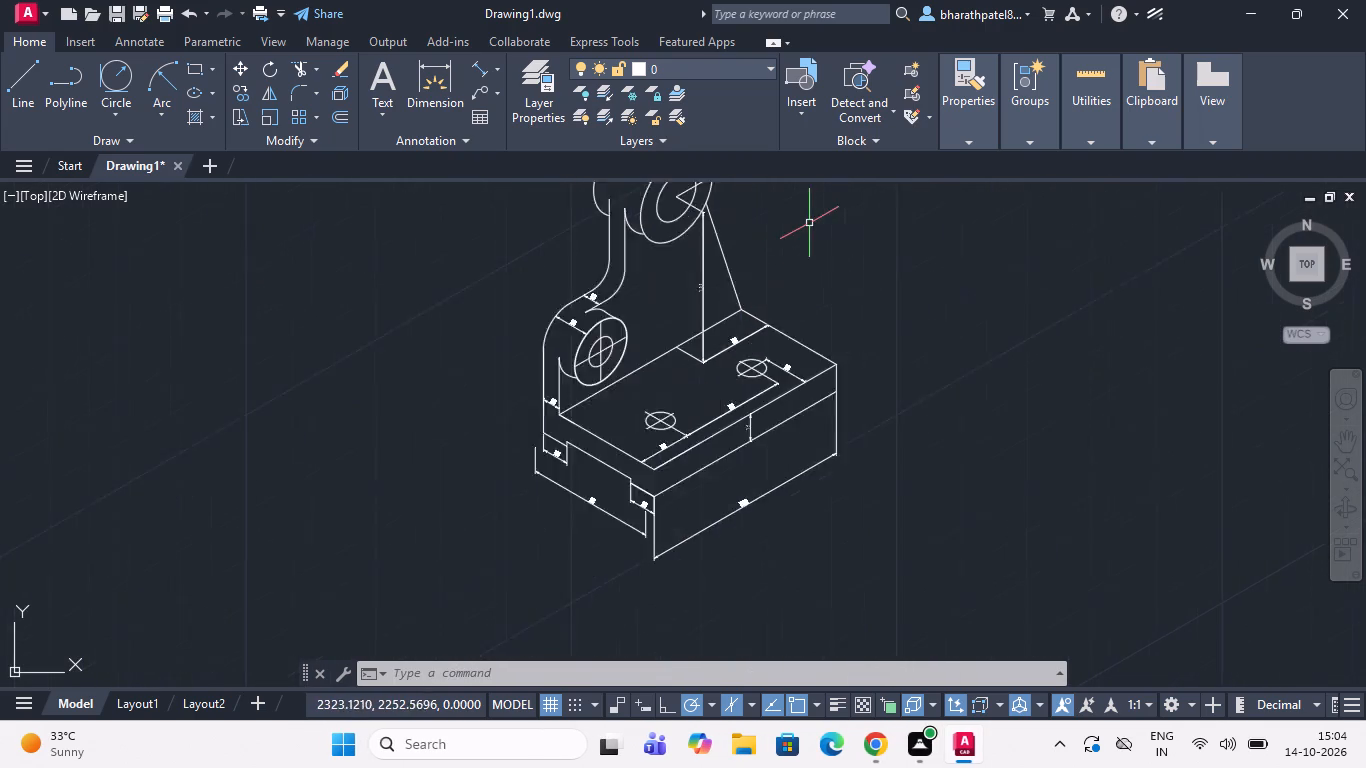
pyautogui.scroll(2, 809, 223)
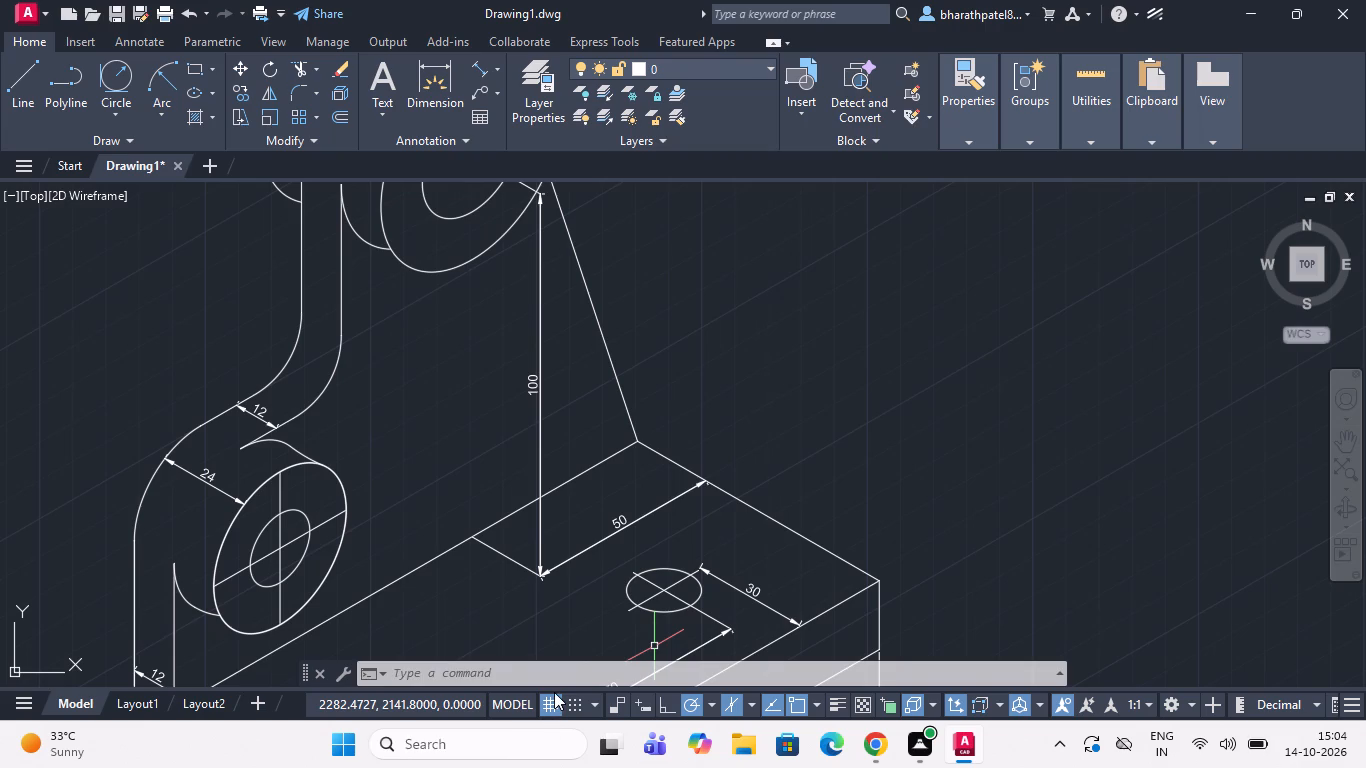
pyautogui.scroll(-3, 554, 692)
pyautogui.scroll(-3, 692, 484)
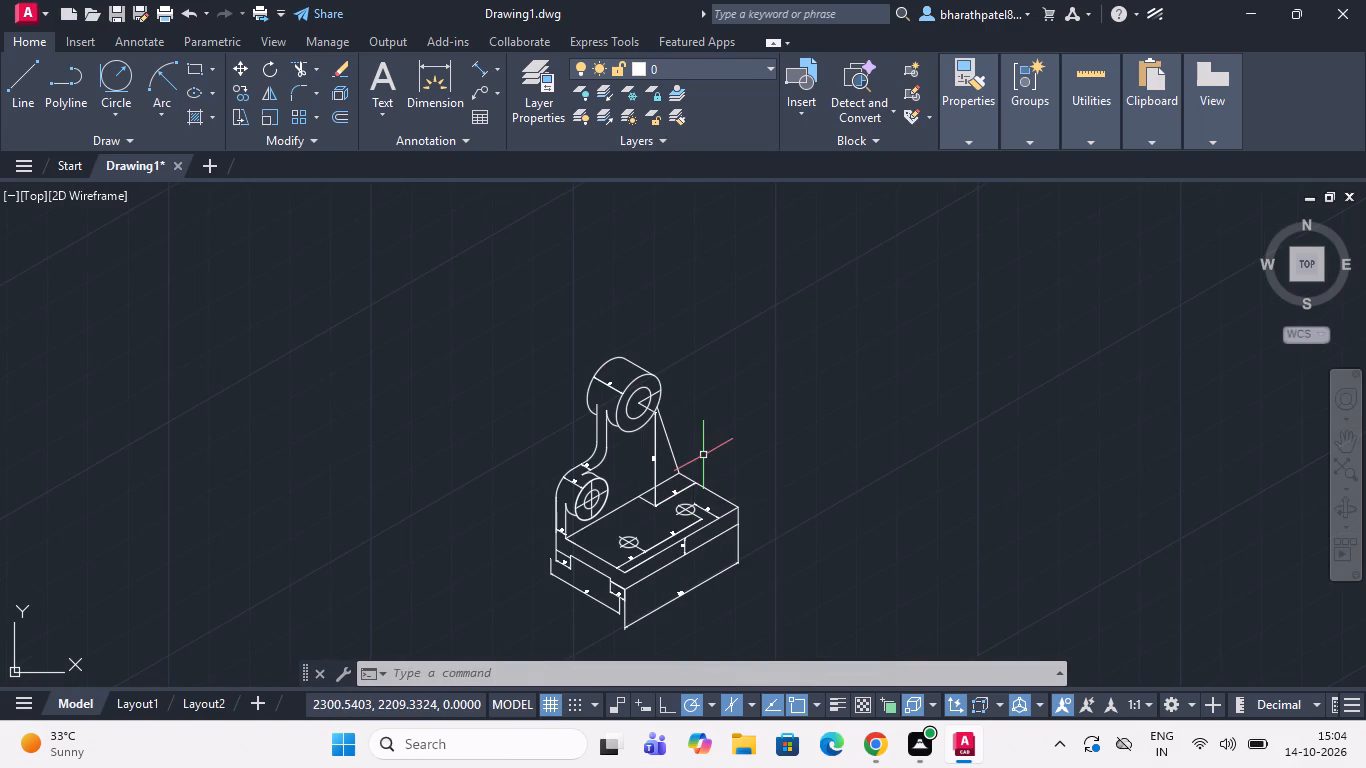
pyautogui.scroll(1, 658, 619)
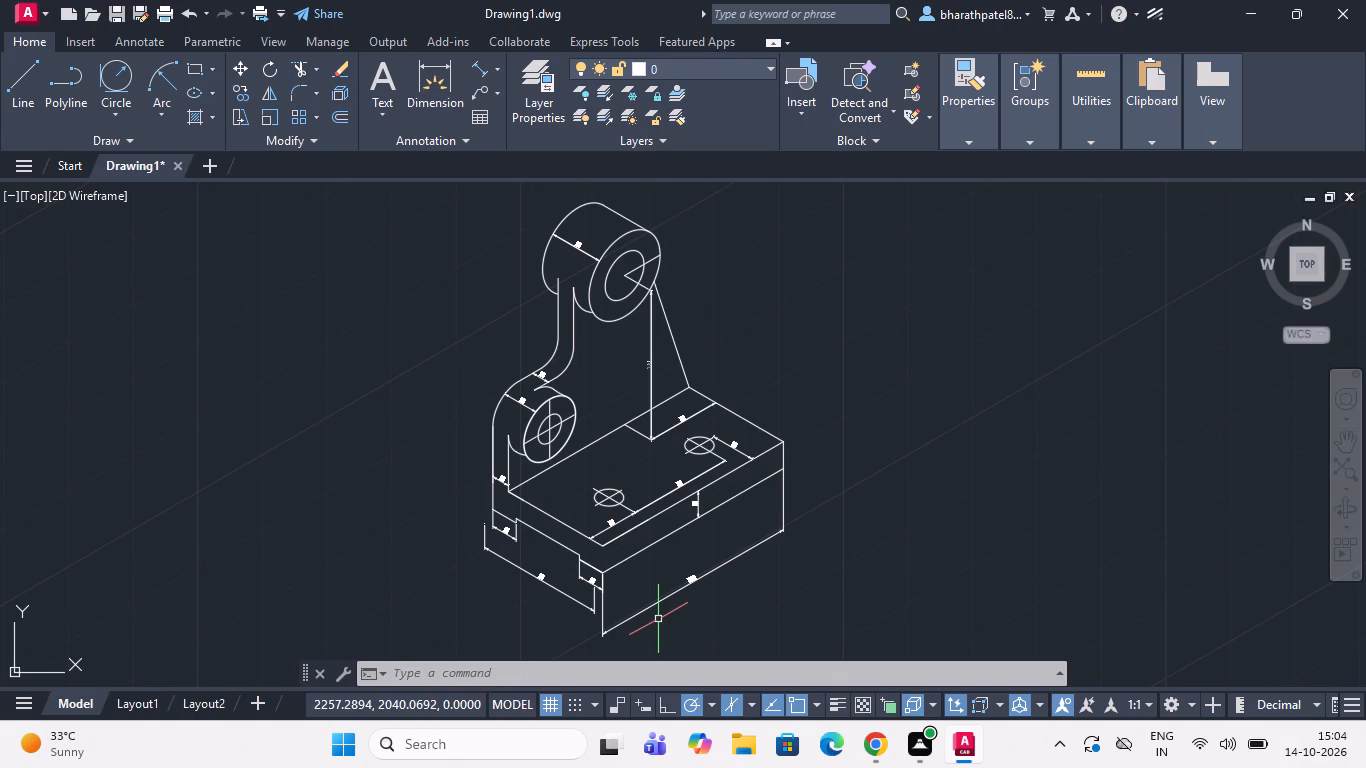
pyautogui.scroll(3, 645, 449)
pyautogui.scroll(-2, 645, 449)
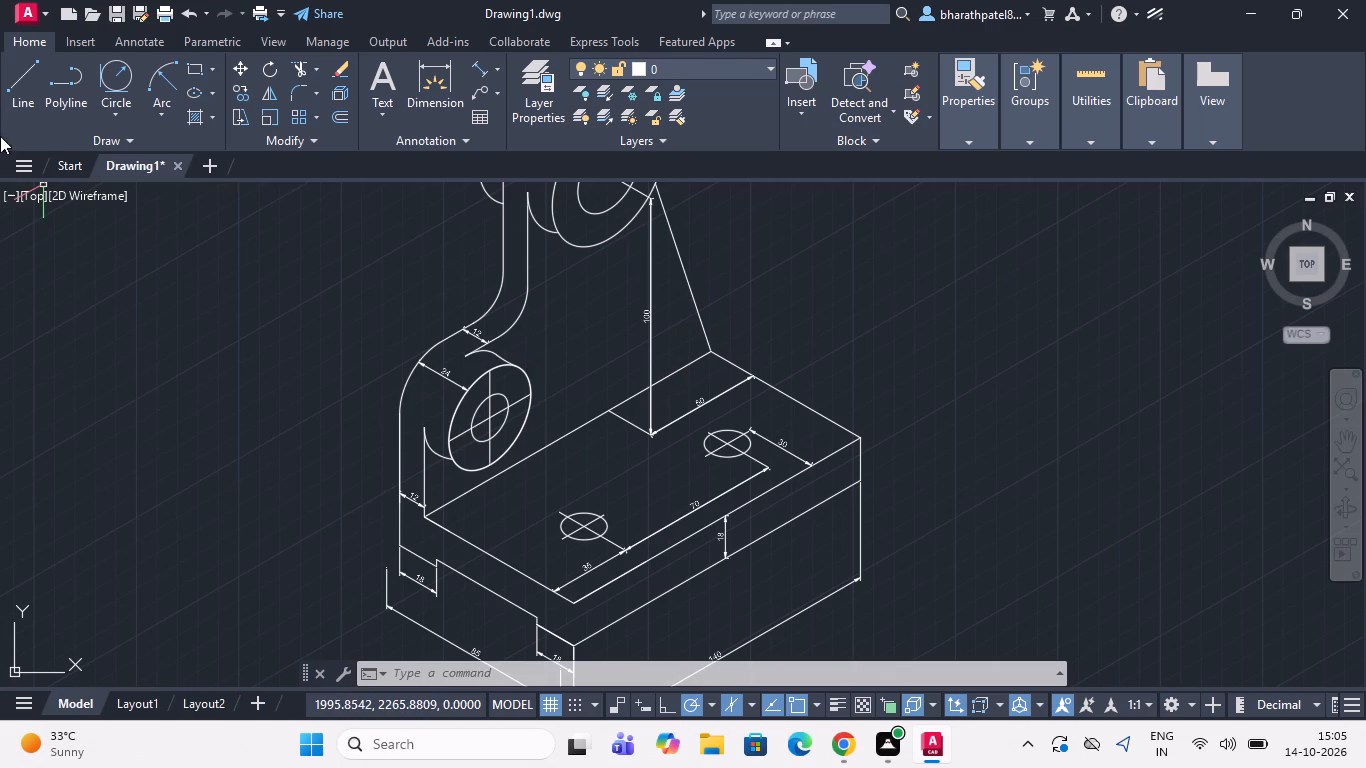
# Draw a construction line 20 long at 30° from the slab's upper short edge, continuing vertically up past the lower boss.
pyautogui.click(14, 78)
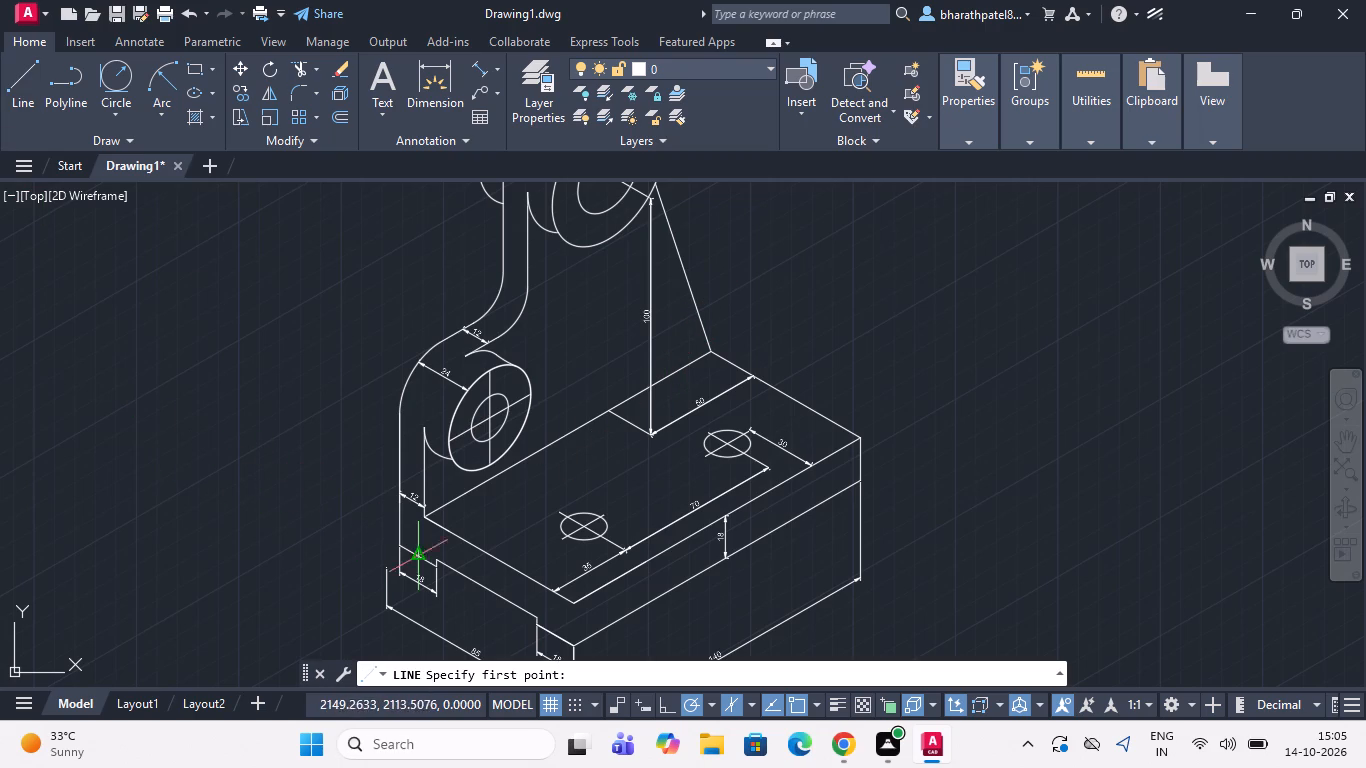
pyautogui.scroll(2, 481, 580)
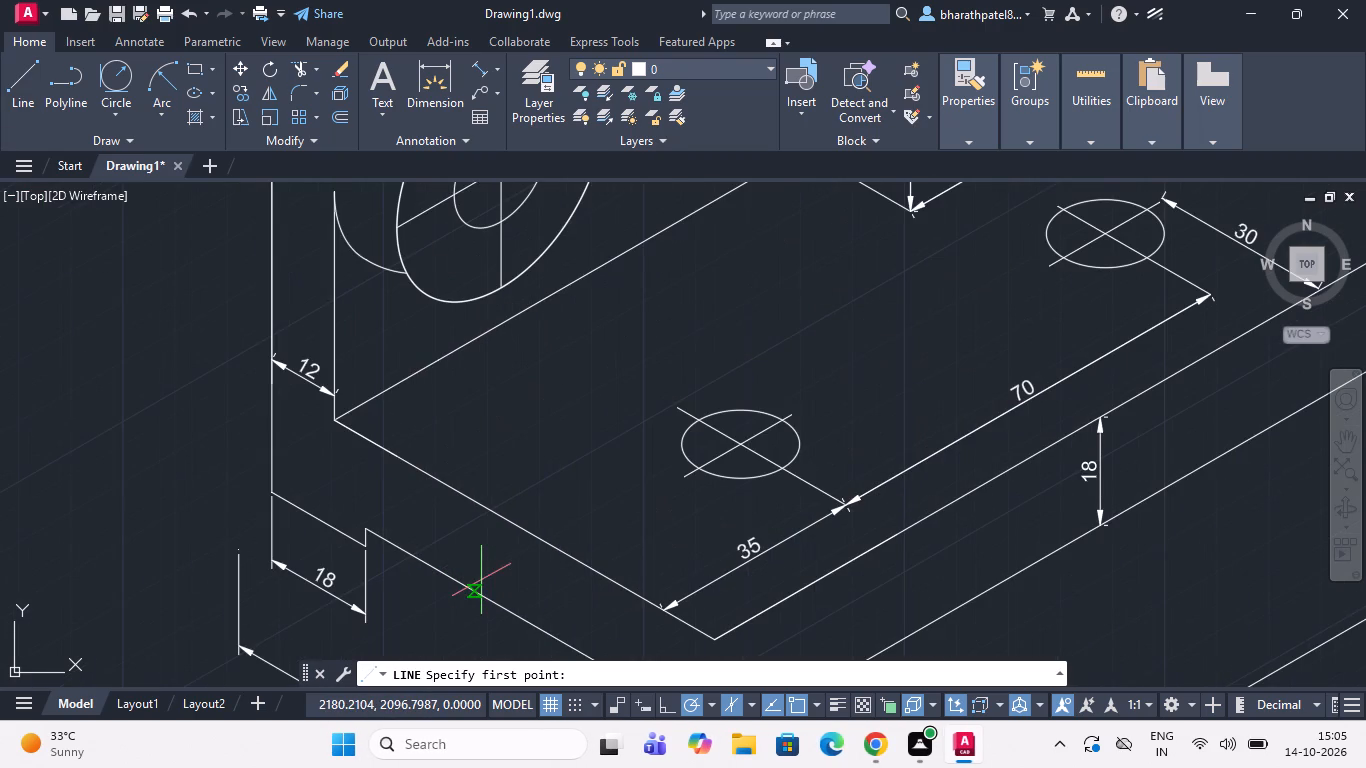
pyautogui.scroll(-1, 469, 539)
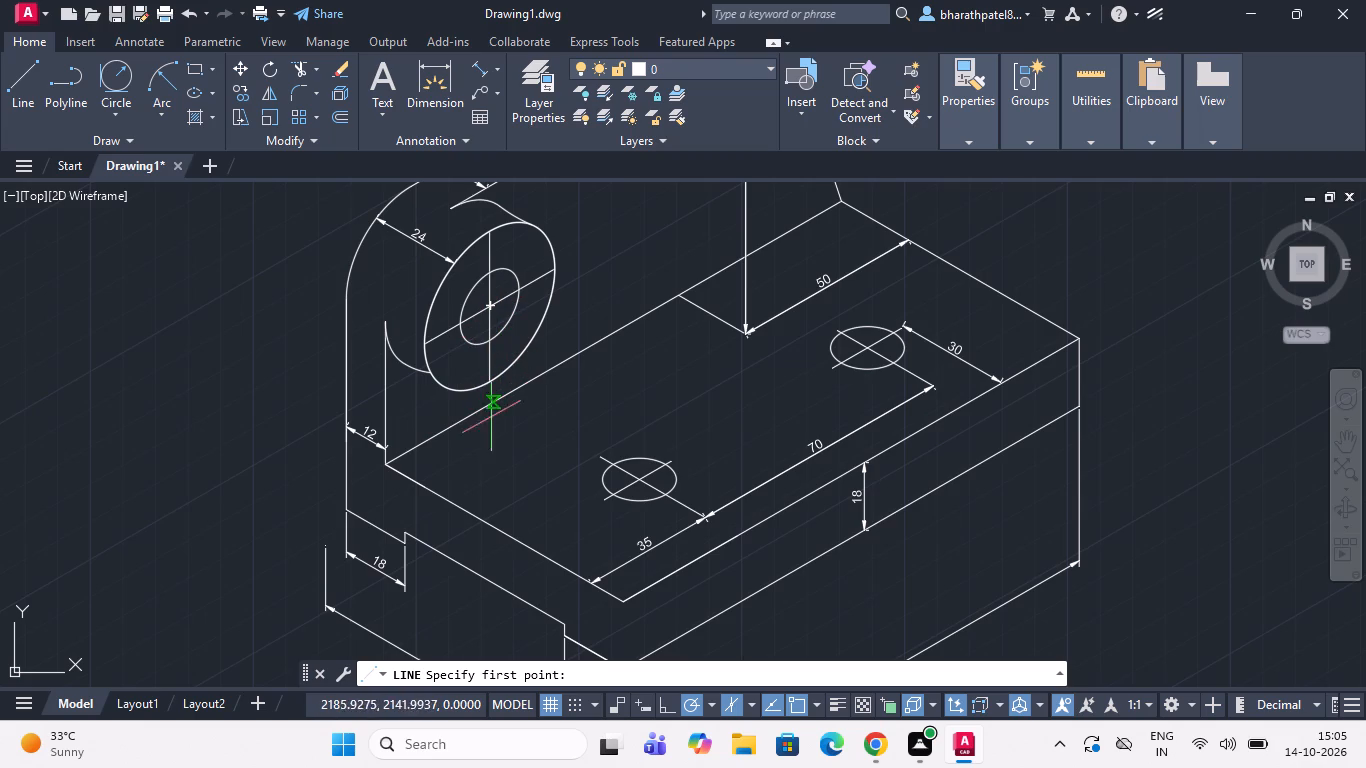
pyautogui.click(451, 503)
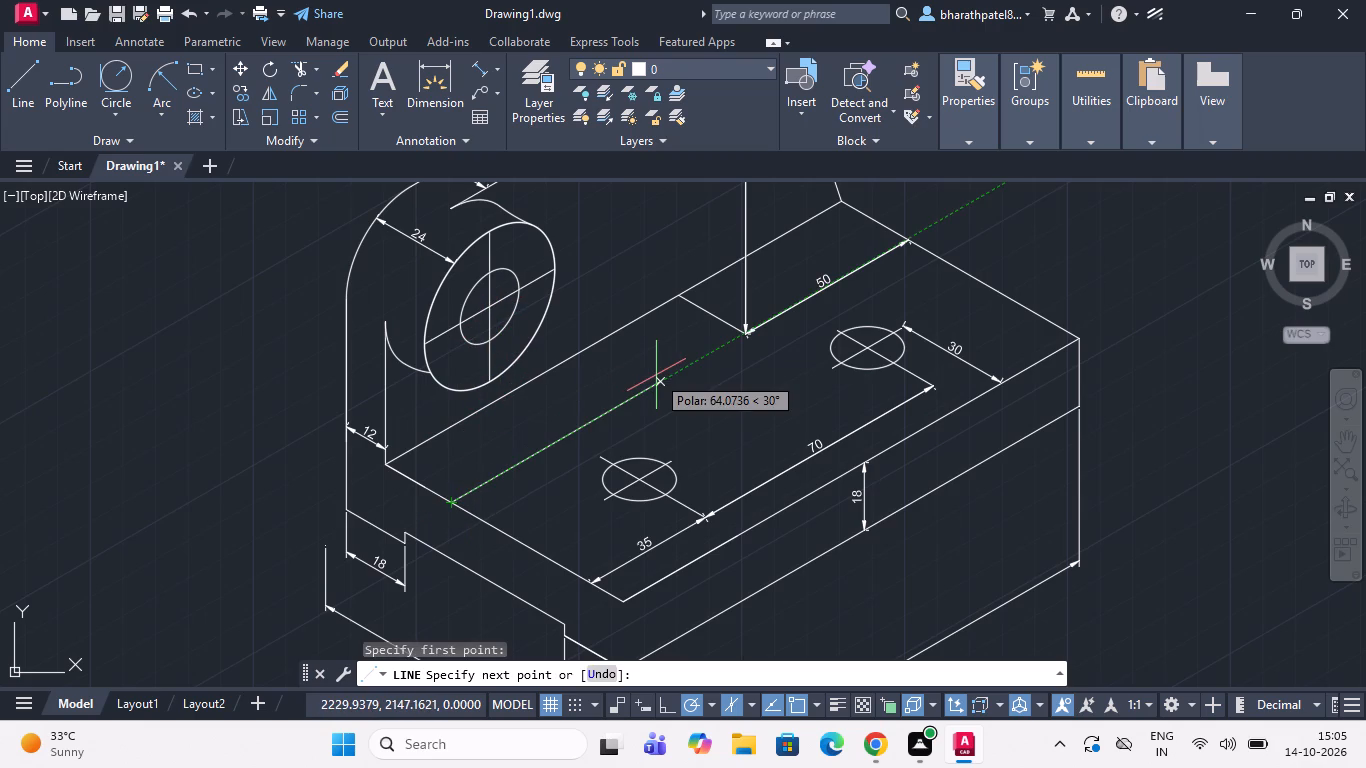
pyautogui.press('2')
pyautogui.press('8')
pyautogui.press('BackSpace')
pyautogui.press('0')
pyautogui.press('Return')
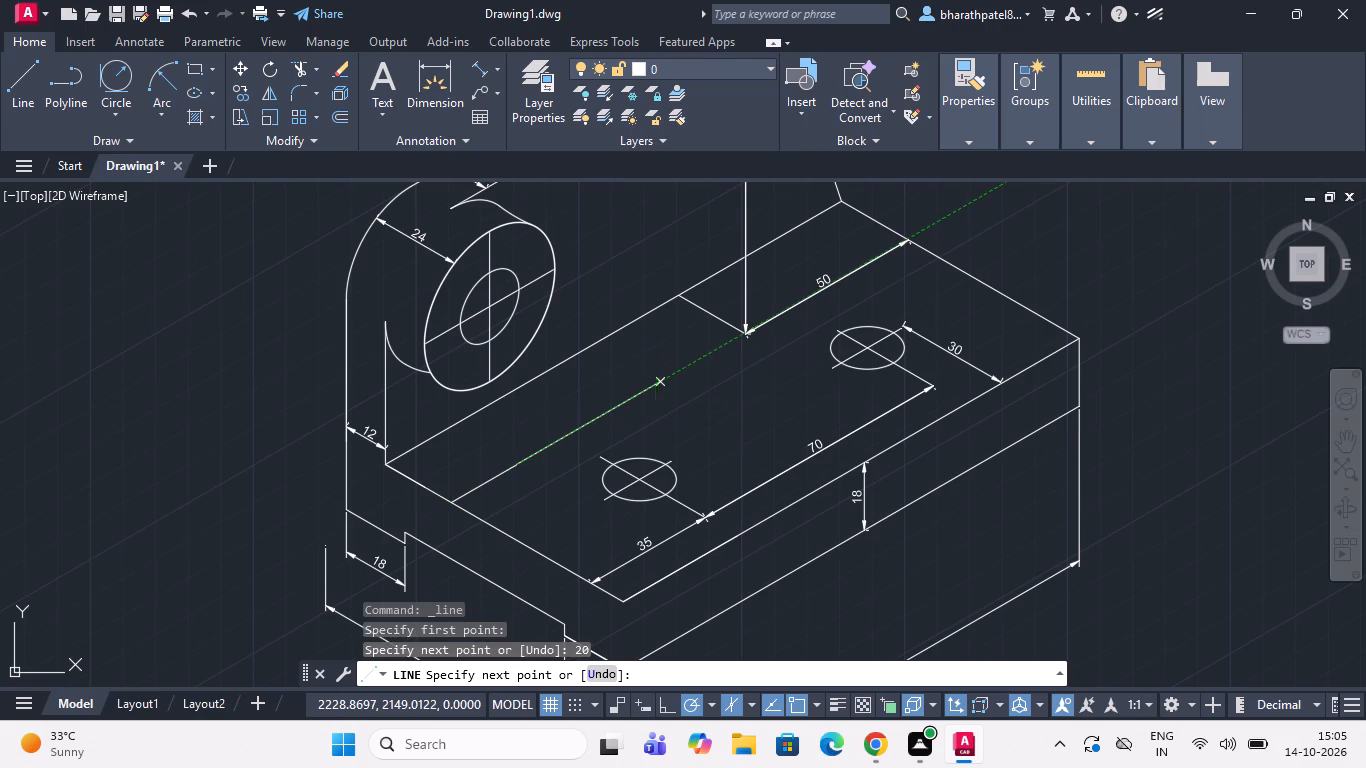
pyautogui.scroll(2, 498, 362)
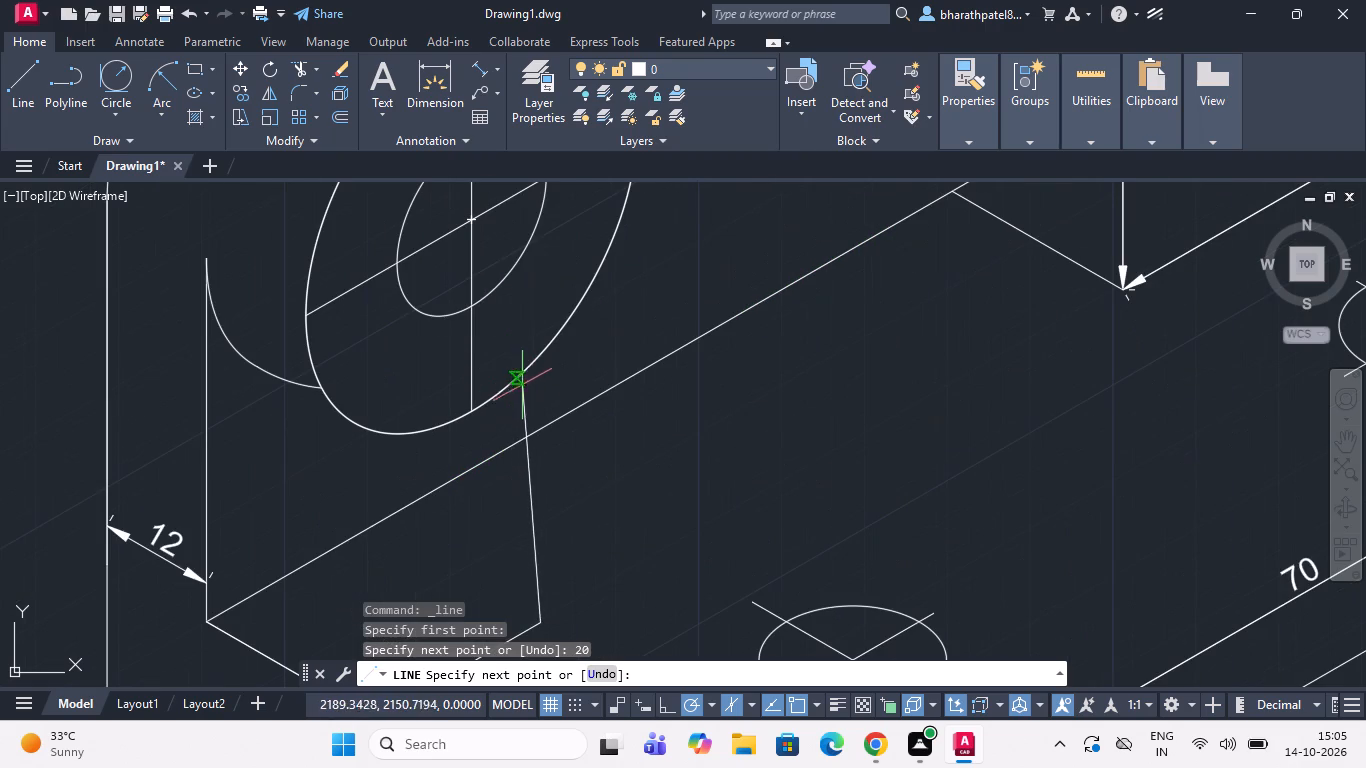
pyautogui.scroll(-2, 546, 417)
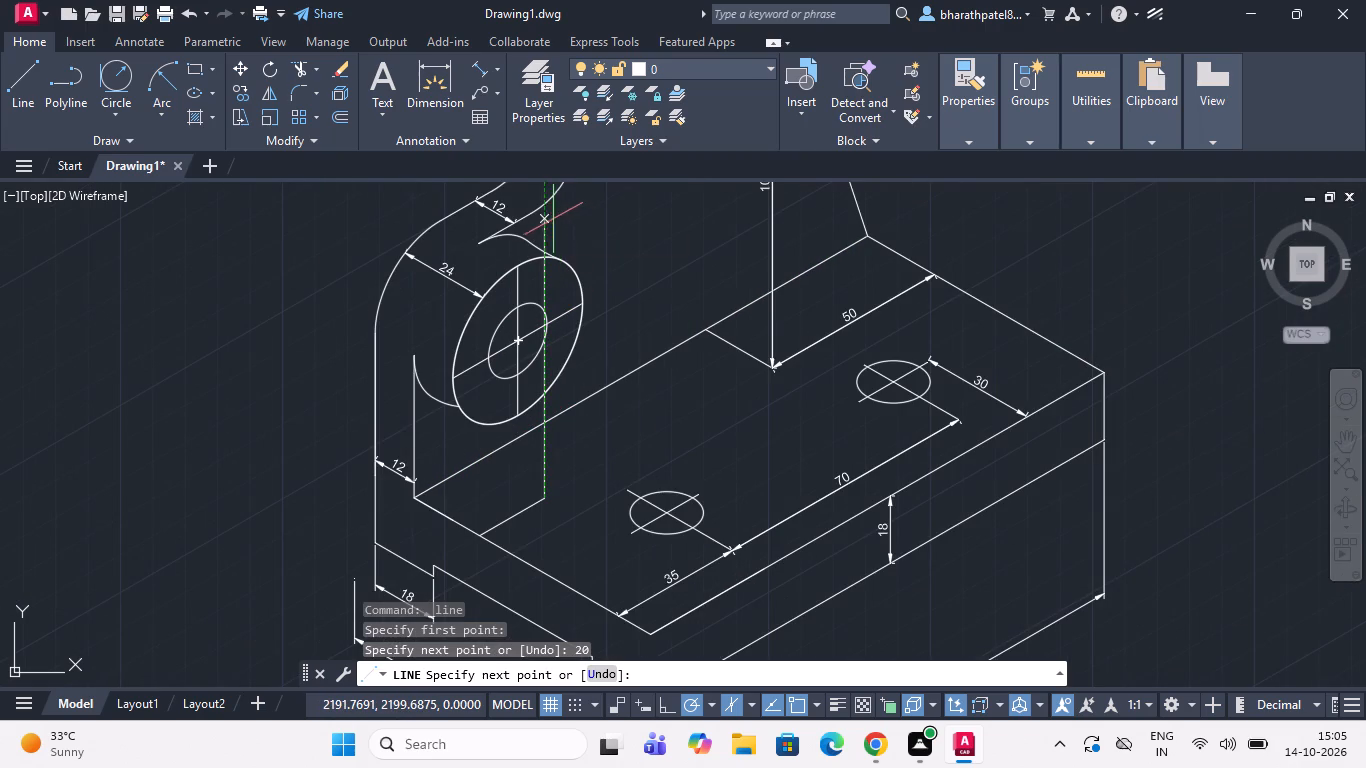
pyautogui.click(551, 230)
pyautogui.press('Escape')
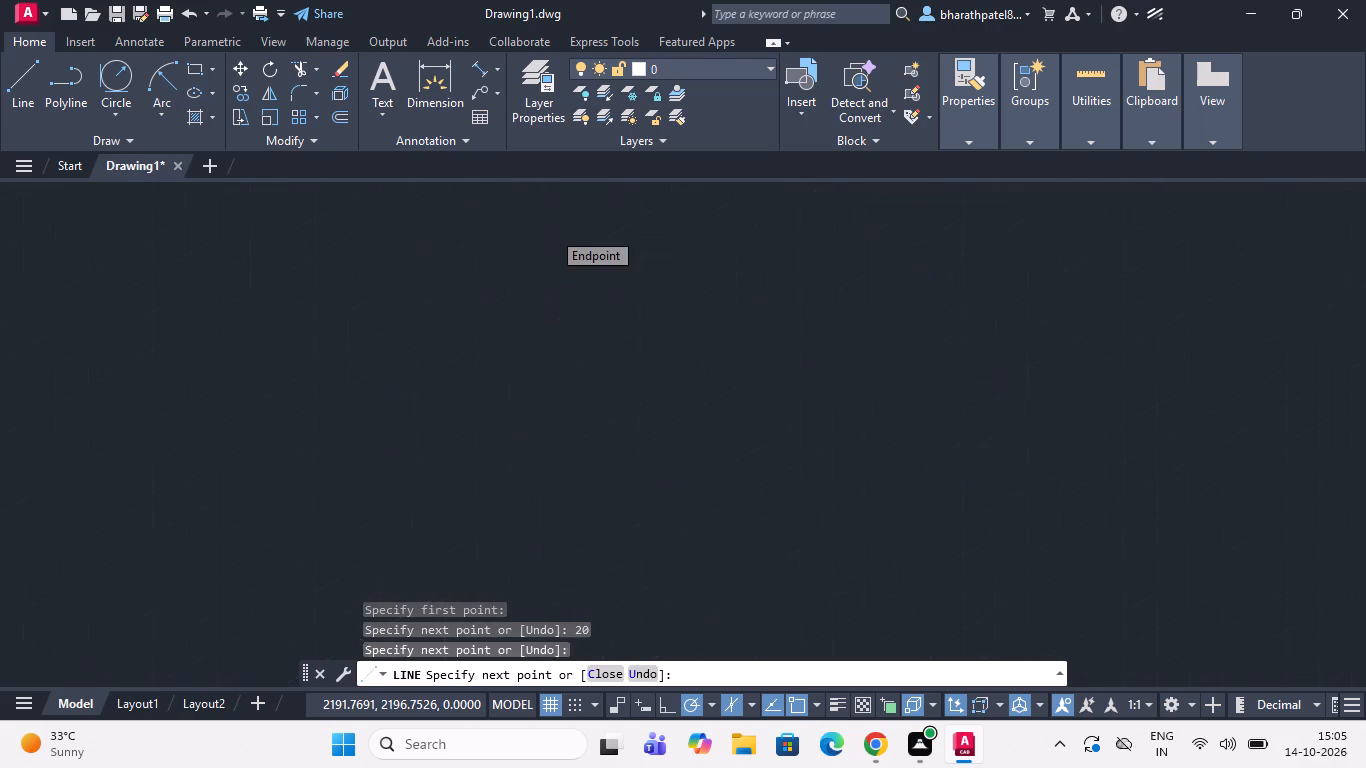
# Draw a line from the lower boss's centre along the 330° isometric direction, crossing the vertical construction line.
pyautogui.click(15, 83)
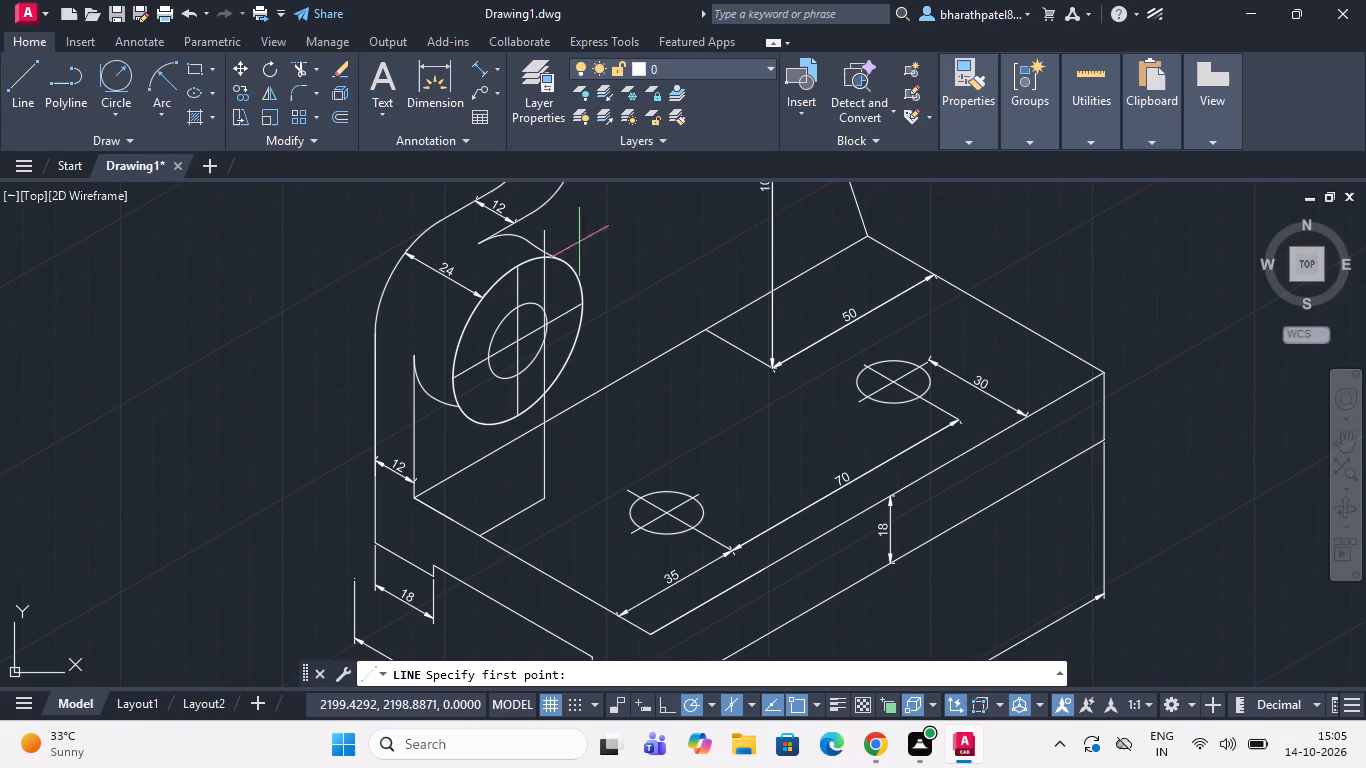
pyautogui.scroll(2, 510, 349)
pyautogui.click(528, 328)
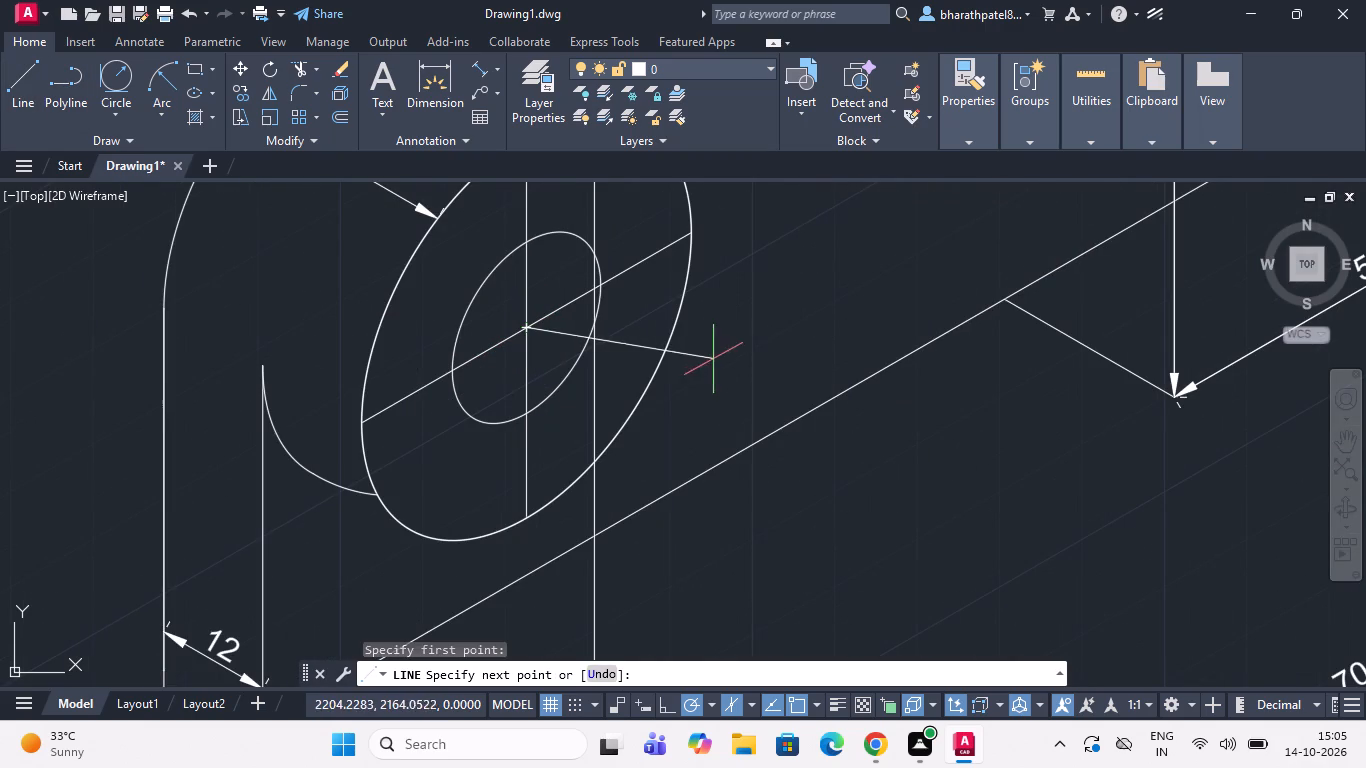
pyautogui.click(685, 409)
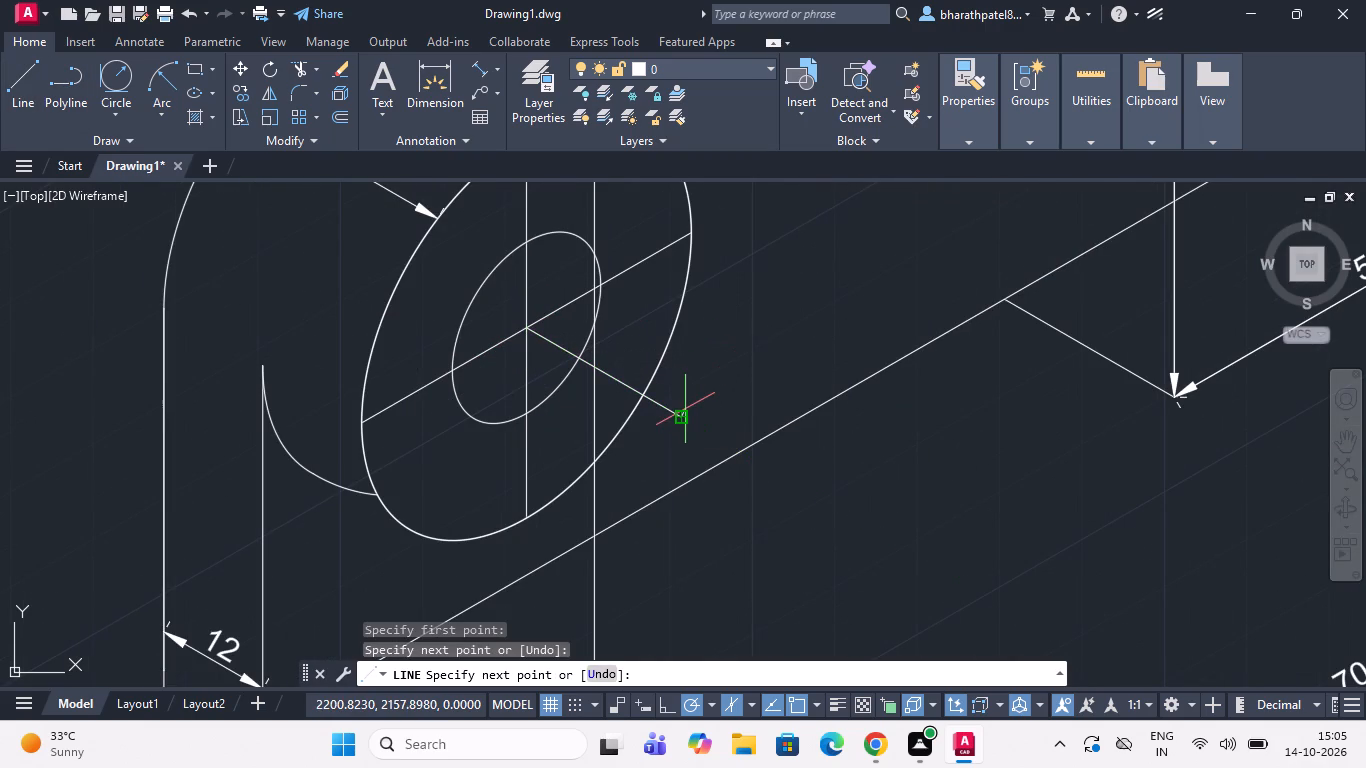
pyautogui.press('Escape')
pyautogui.scroll(-2, 653, 297)
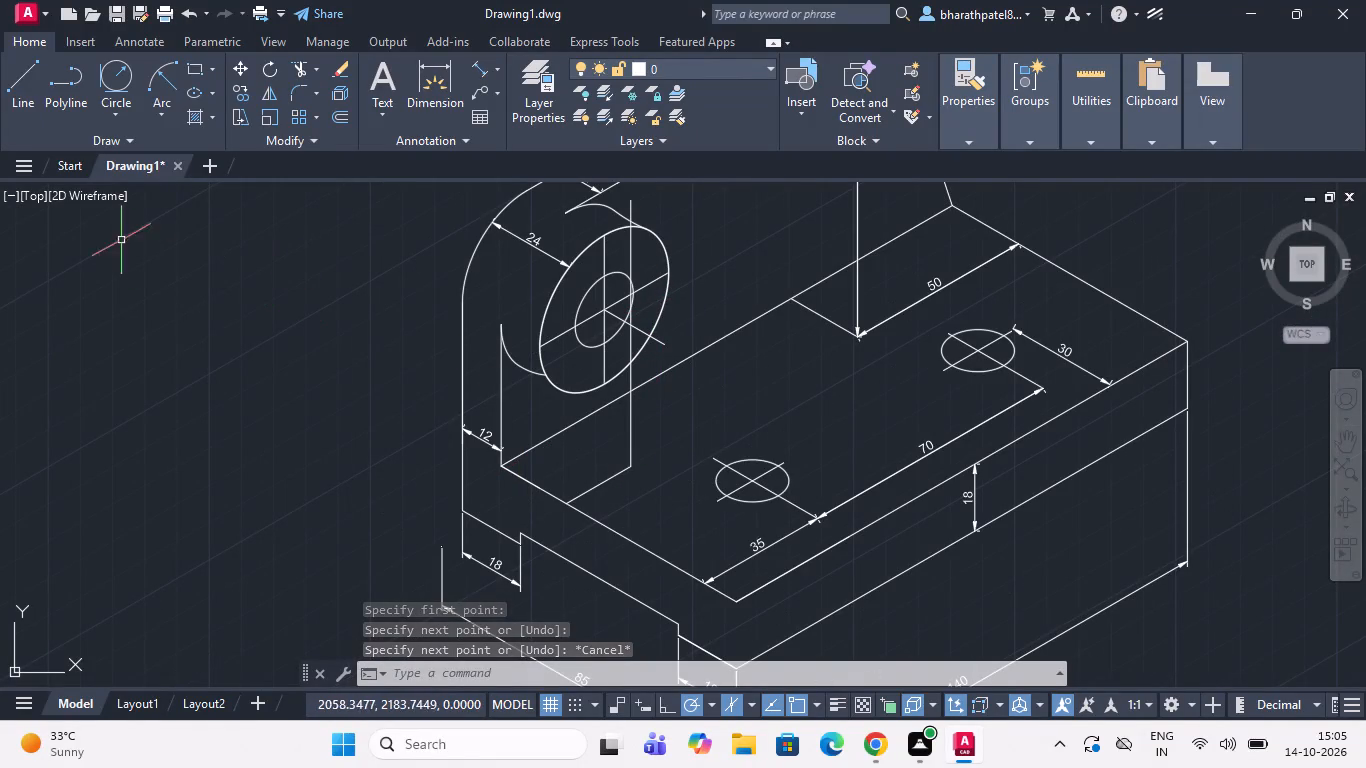
# Add an aligned dimension for the lower boss centre's height above the slab's top face, along the vertical construction line.
pyautogui.click(471, 67)
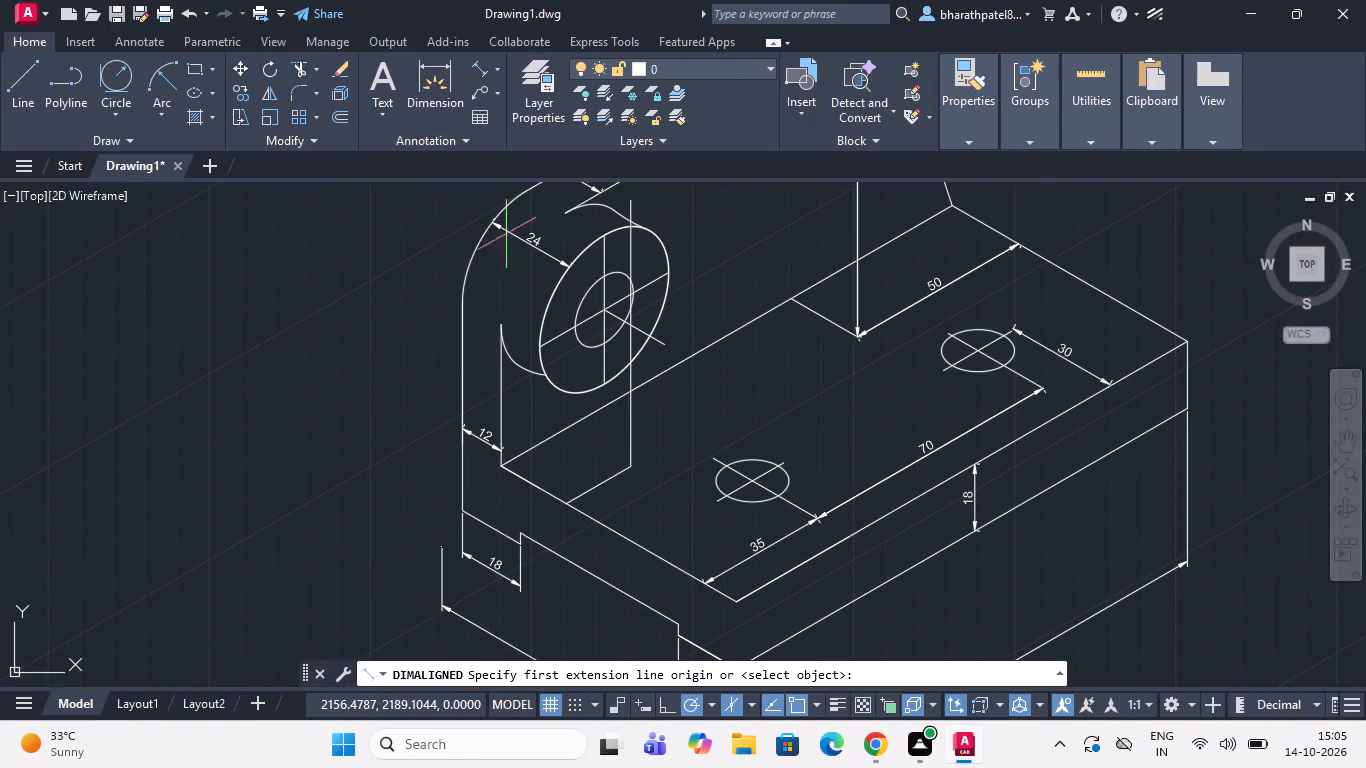
pyautogui.scroll(3, 637, 337)
pyautogui.click(600, 288)
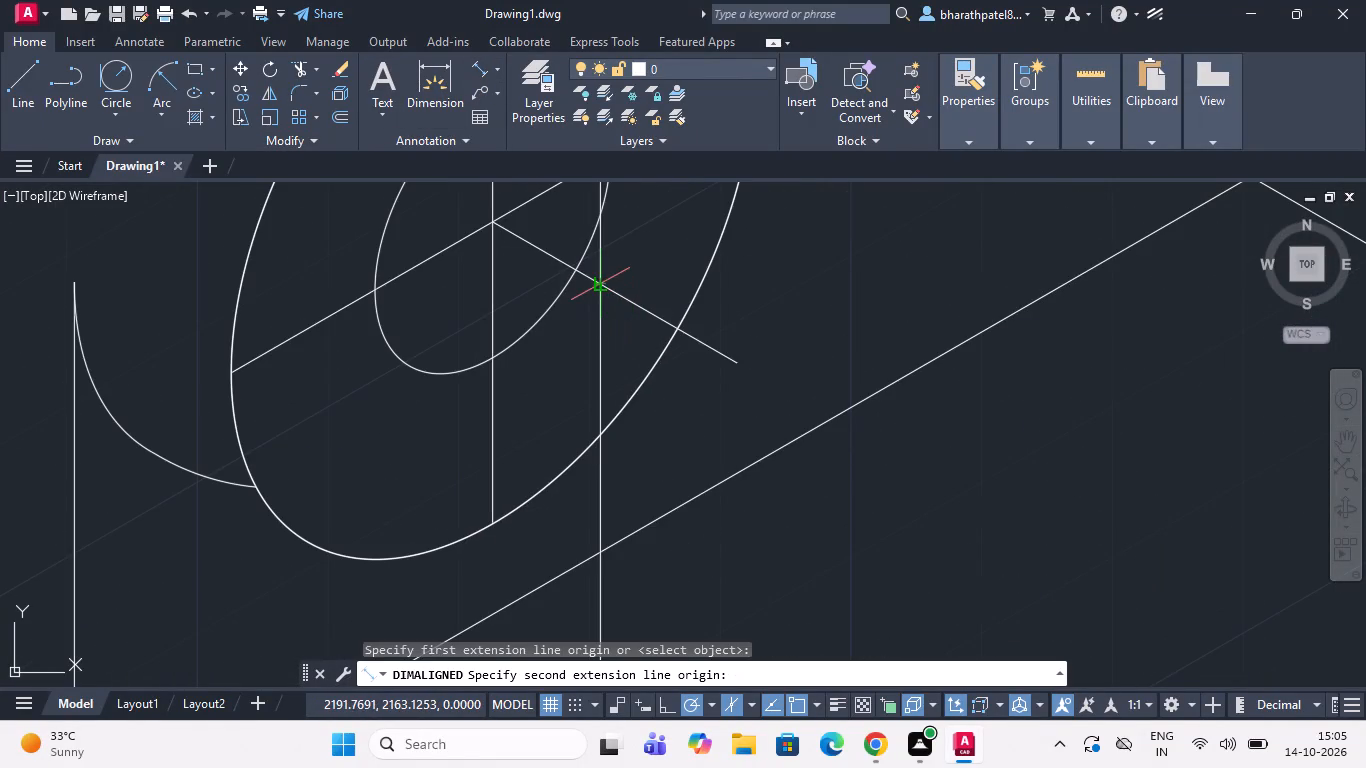
pyautogui.scroll(-5, 600, 288)
pyautogui.scroll(3, 607, 339)
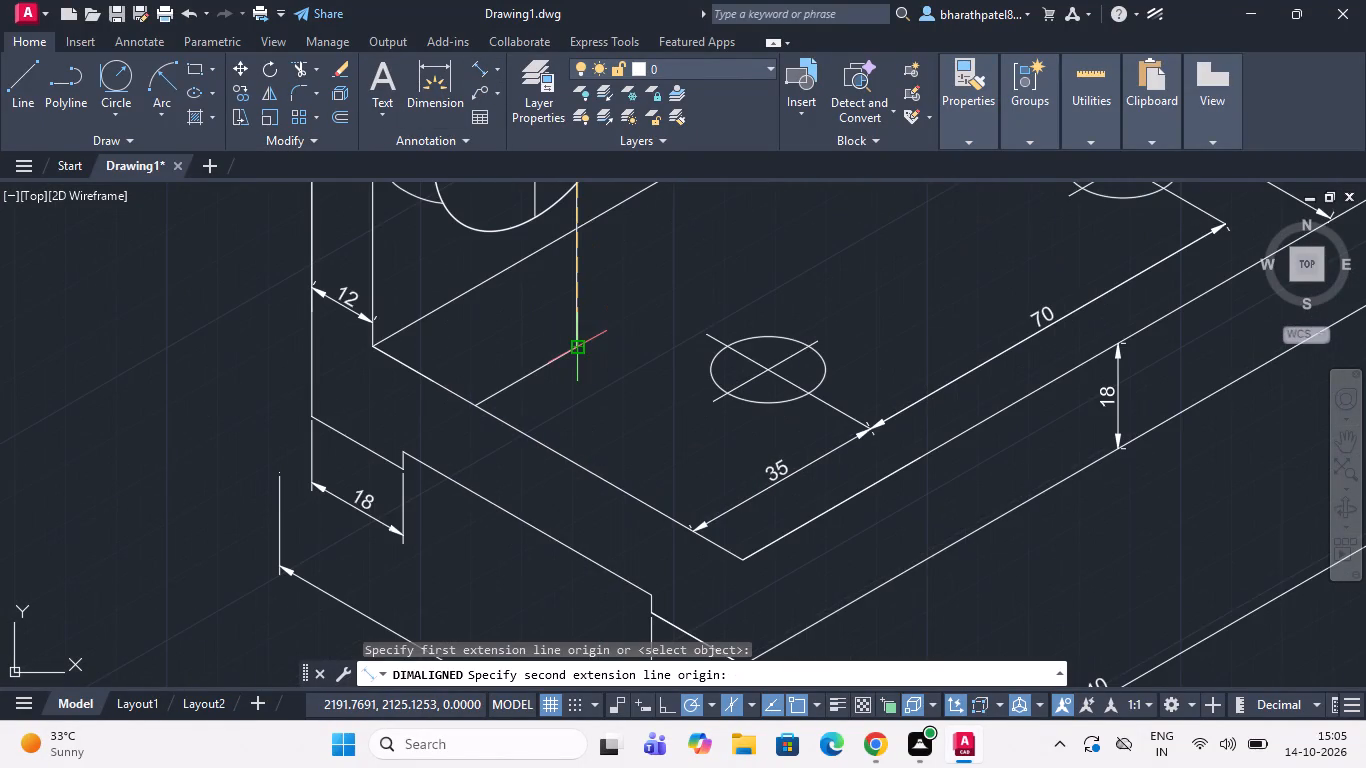
pyautogui.click(579, 346)
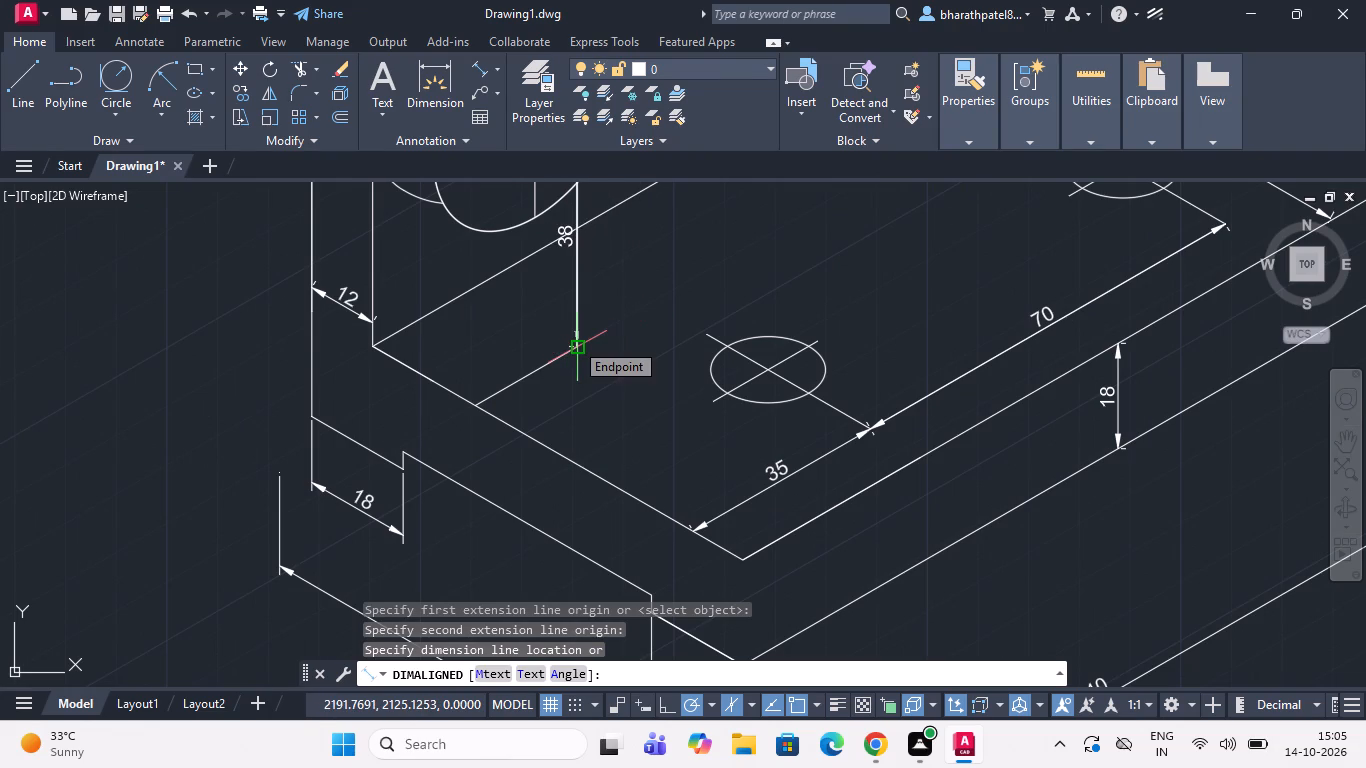
pyautogui.scroll(3, 574, 341)
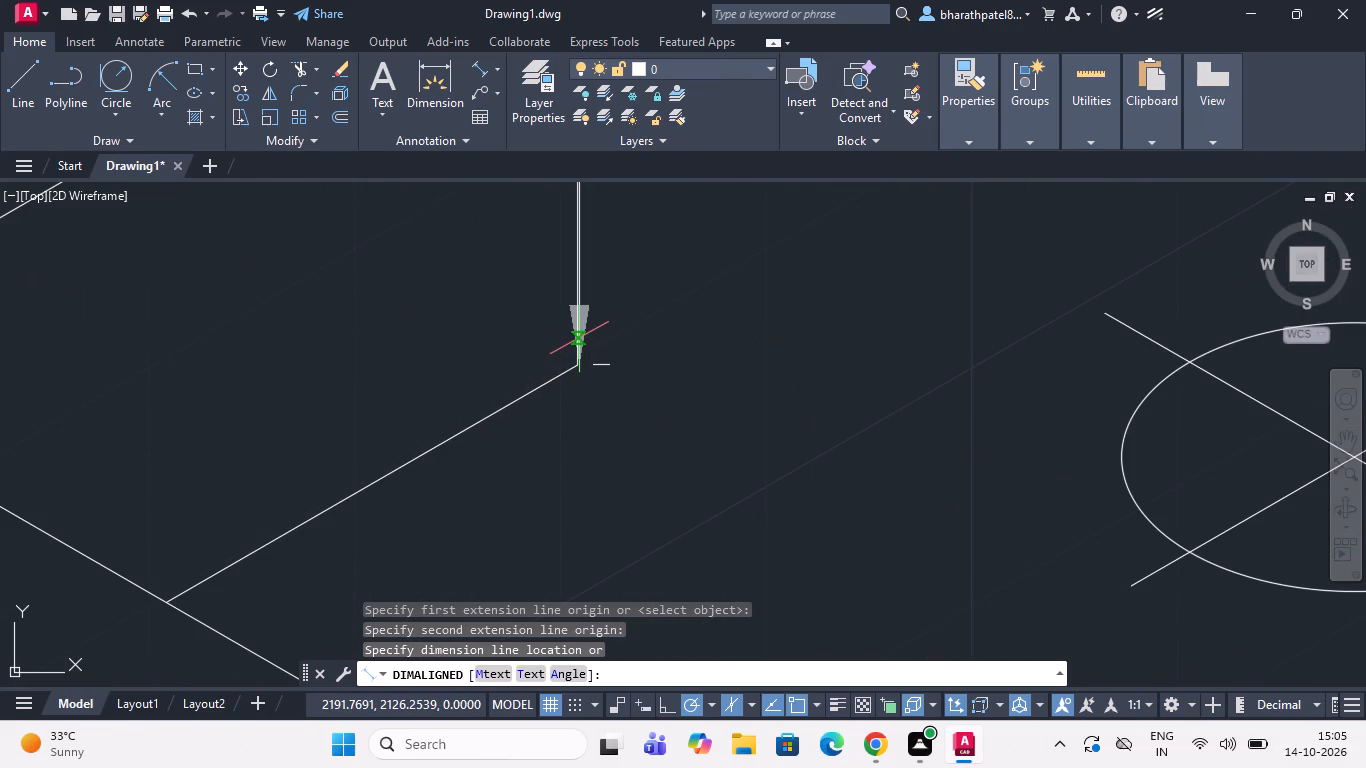
pyautogui.click(578, 335)
# Add an aligned dimension along the short 30° line, from the slab's upper short edge to the foot of the vertical line.
pyautogui.scroll(-5, 578, 335)
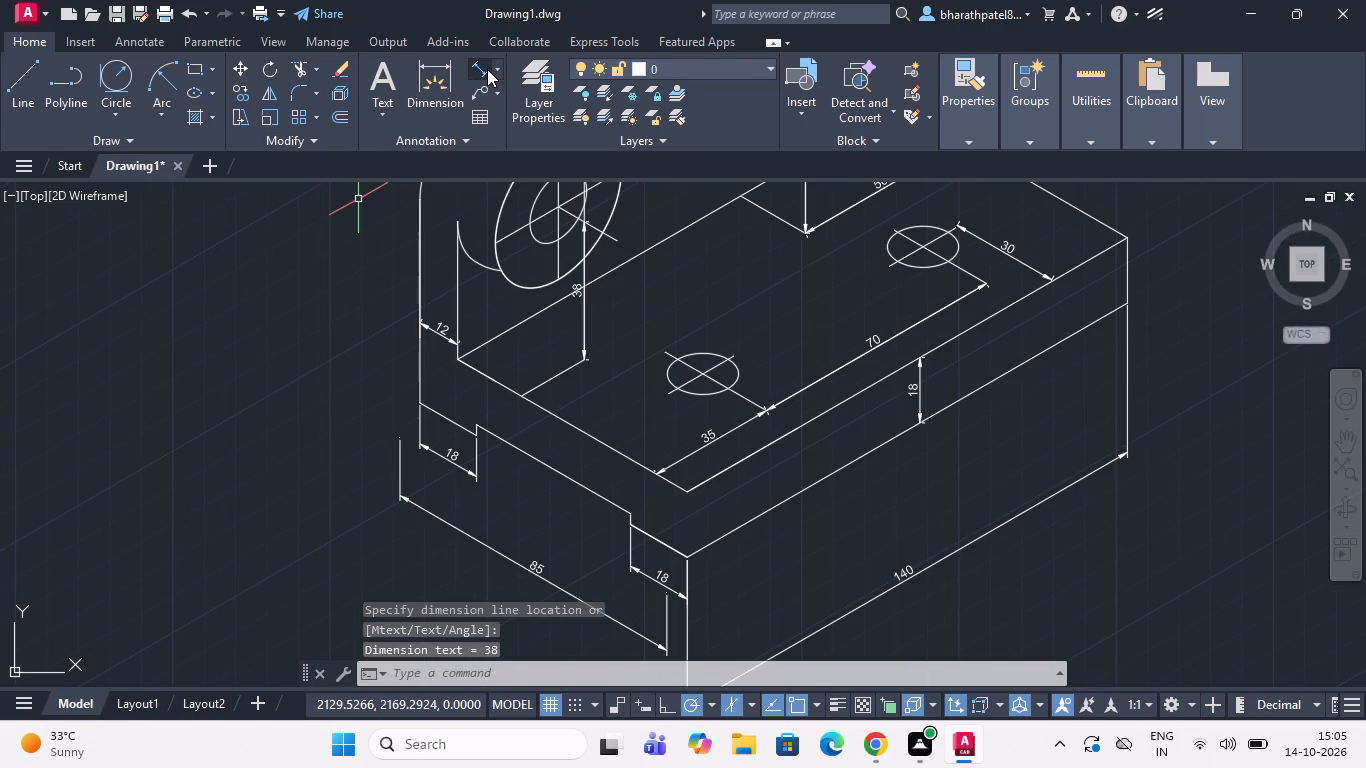
pyautogui.click(487, 69)
pyautogui.scroll(3, 524, 377)
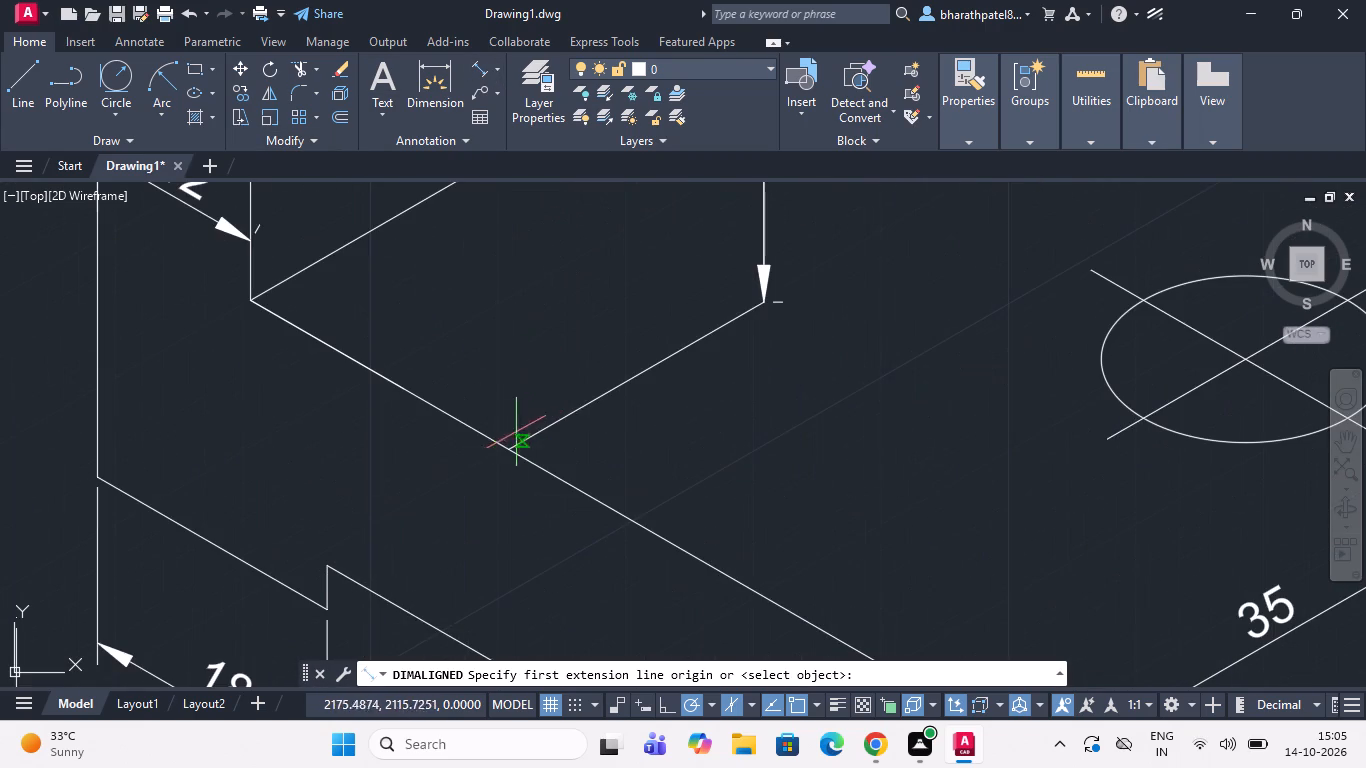
pyautogui.click(504, 451)
pyautogui.scroll(3, 760, 301)
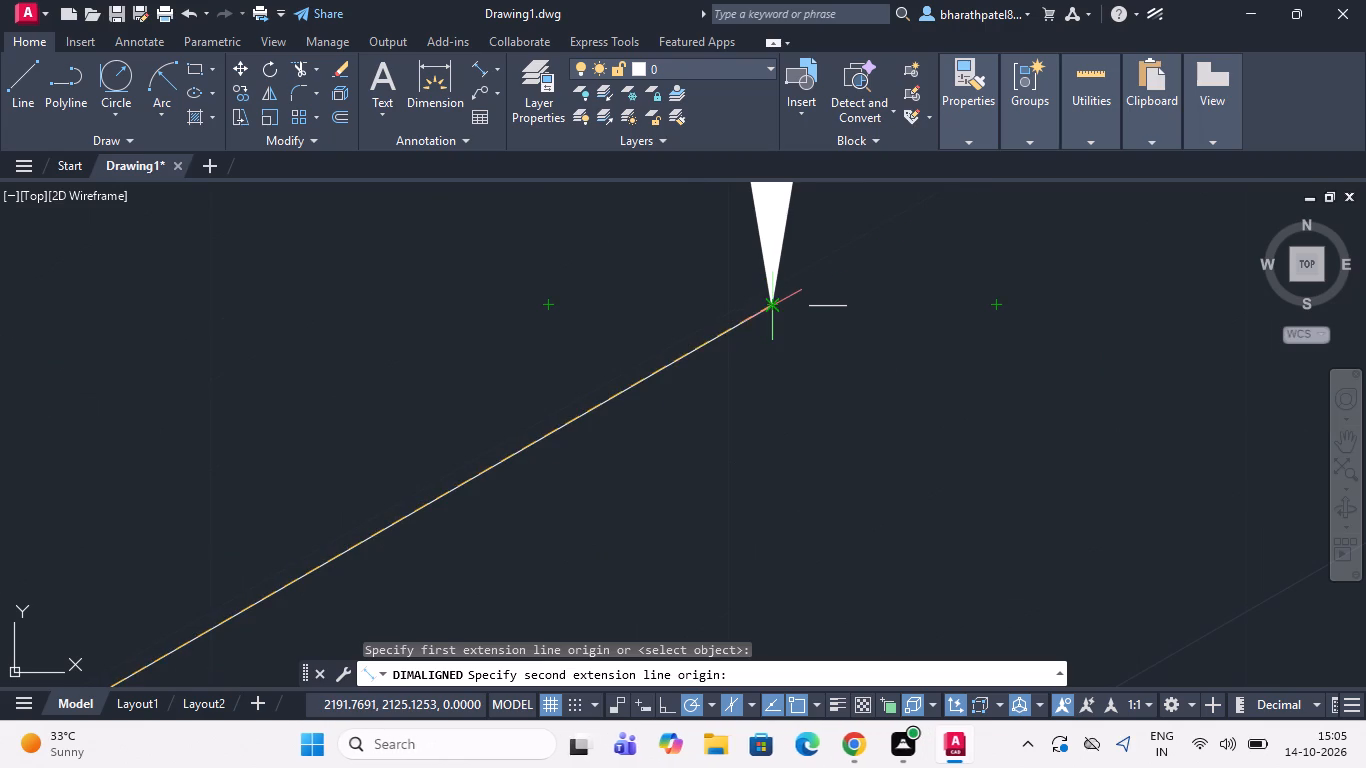
pyautogui.click(766, 307)
pyautogui.scroll(-1, 766, 307)
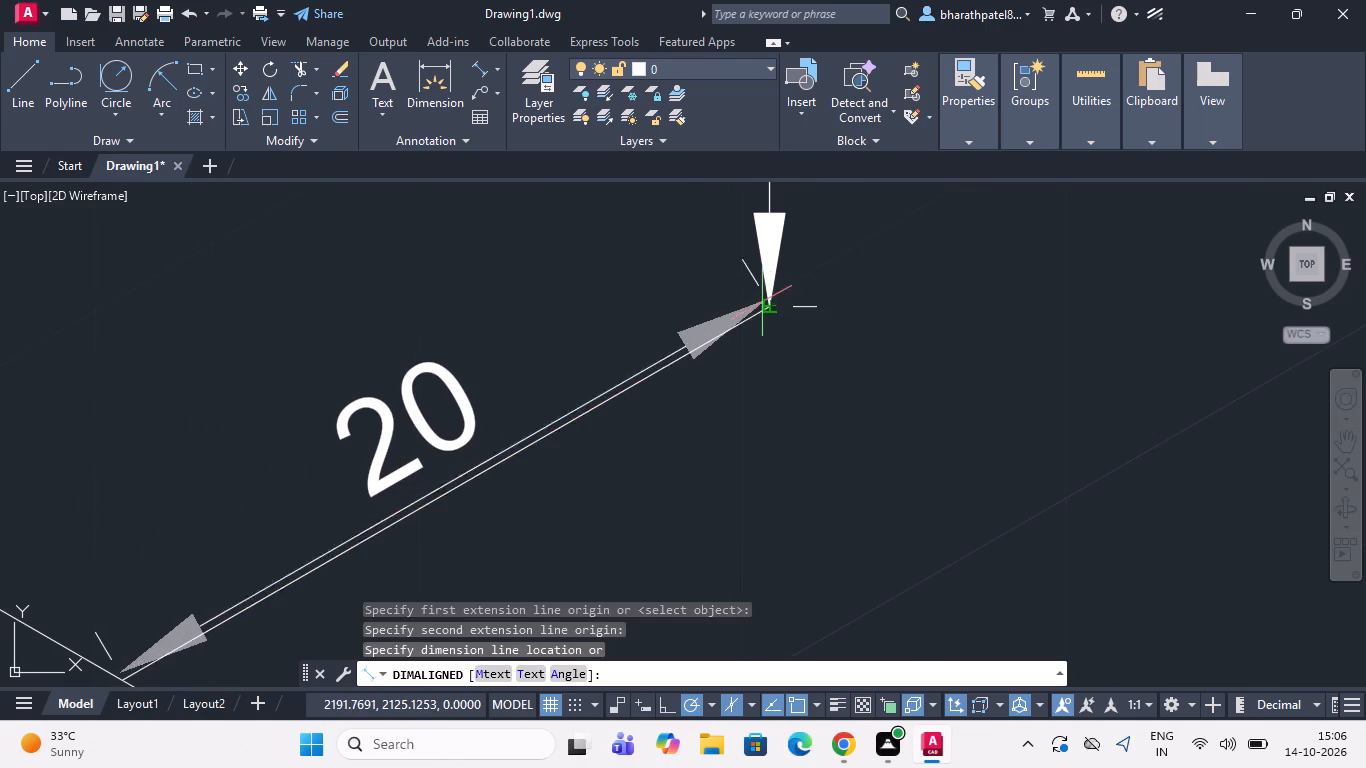
pyautogui.click(765, 305)
# Erase the vertical construction line passing through the lower boss.
pyautogui.scroll(-5, 765, 305)
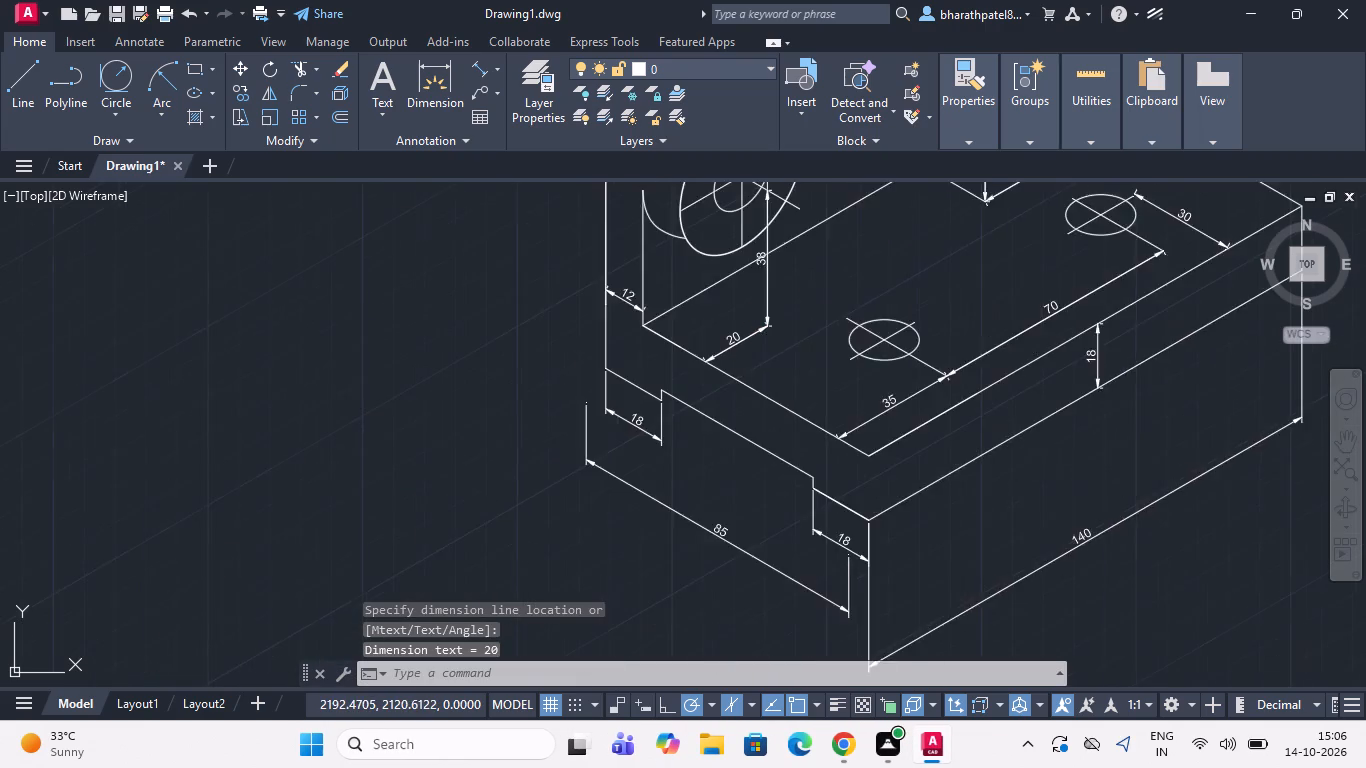
pyautogui.scroll(-3, 770, 342)
pyautogui.scroll(4, 766, 259)
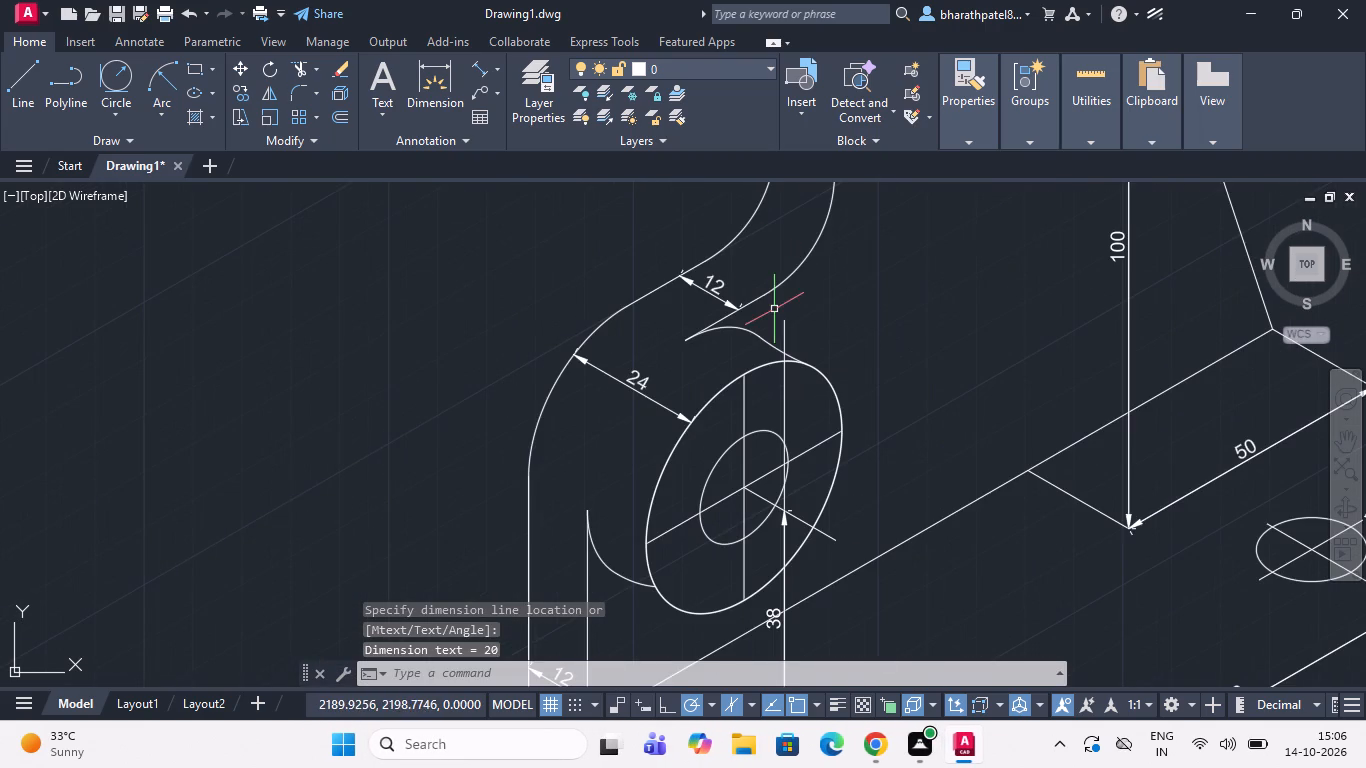
pyautogui.click(785, 333)
pyautogui.press('Delete')
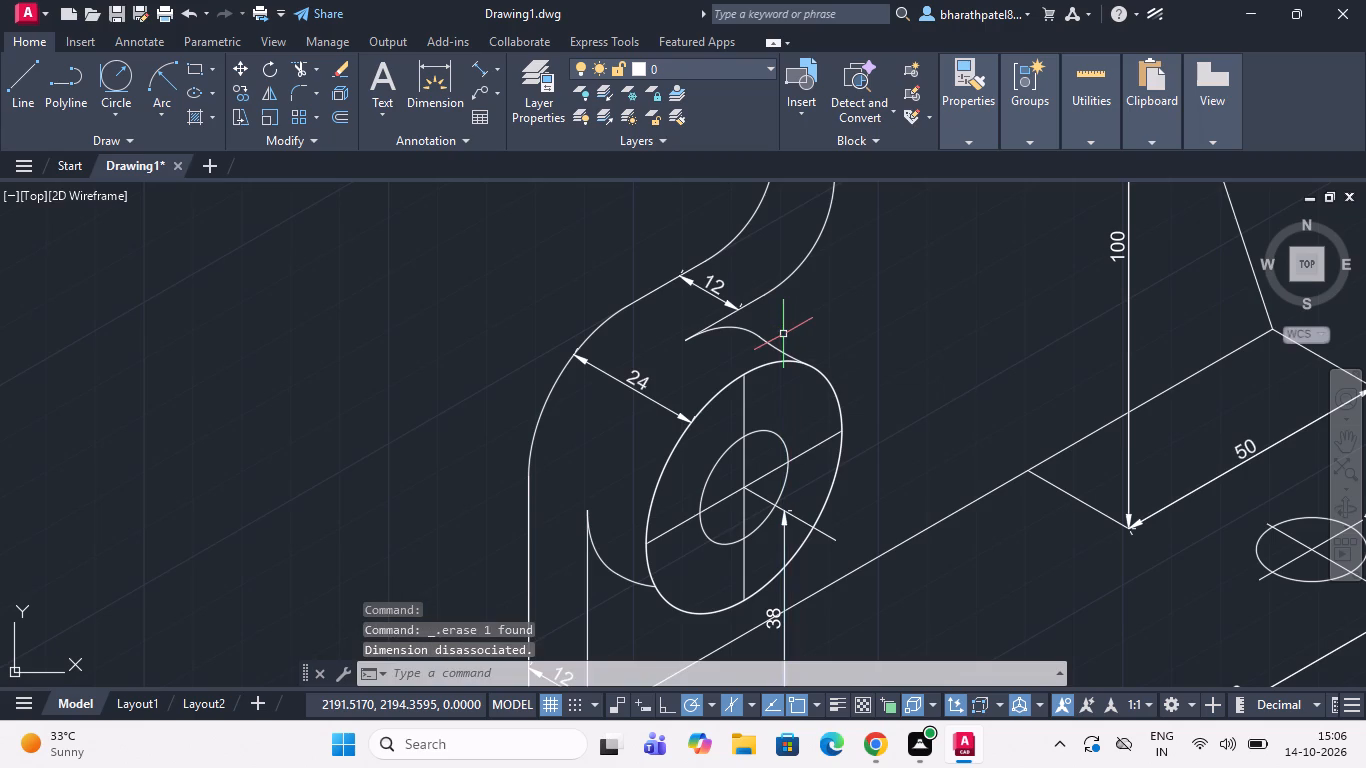
# Examine the whole isometric part and its dimensions for completeness.
pyautogui.scroll(-3, 781, 332)
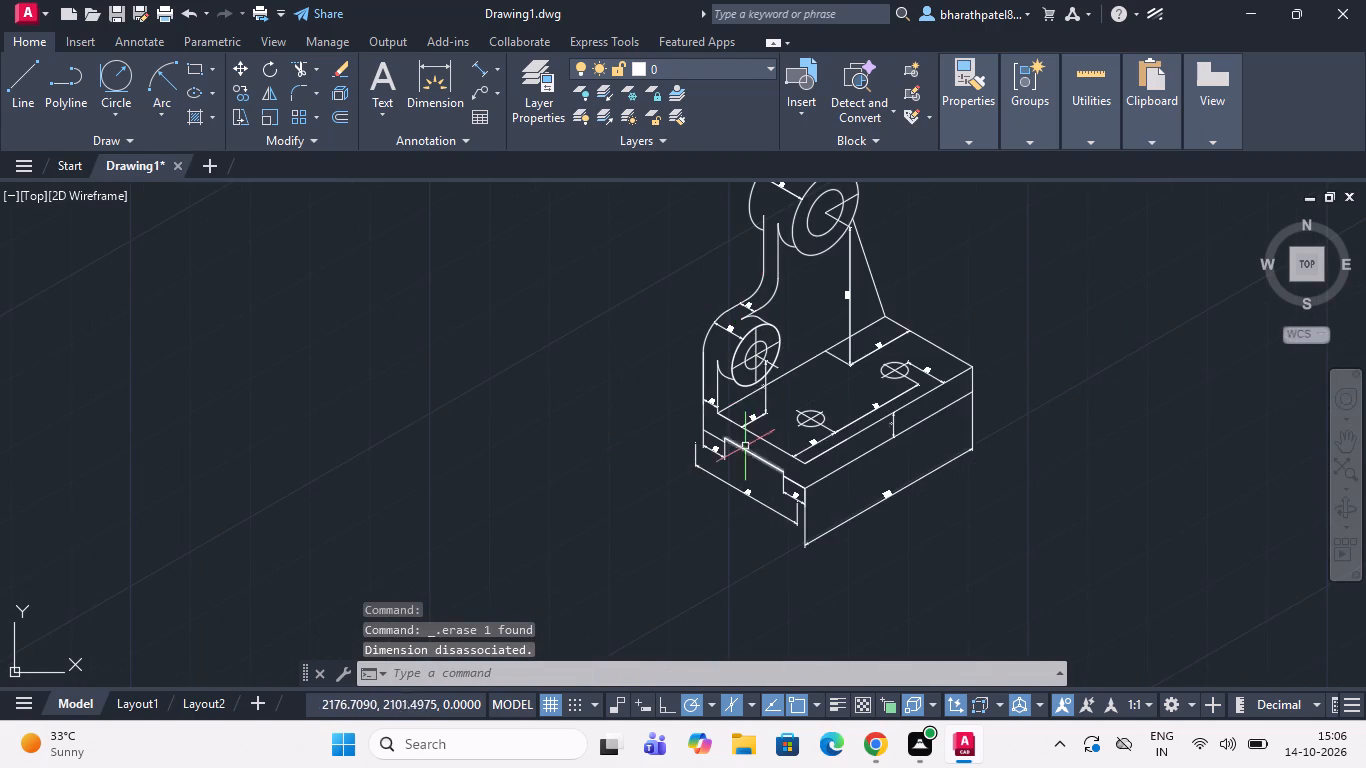
pyautogui.scroll(4, 745, 447)
pyautogui.scroll(3, 725, 271)
pyautogui.scroll(-5, 725, 271)
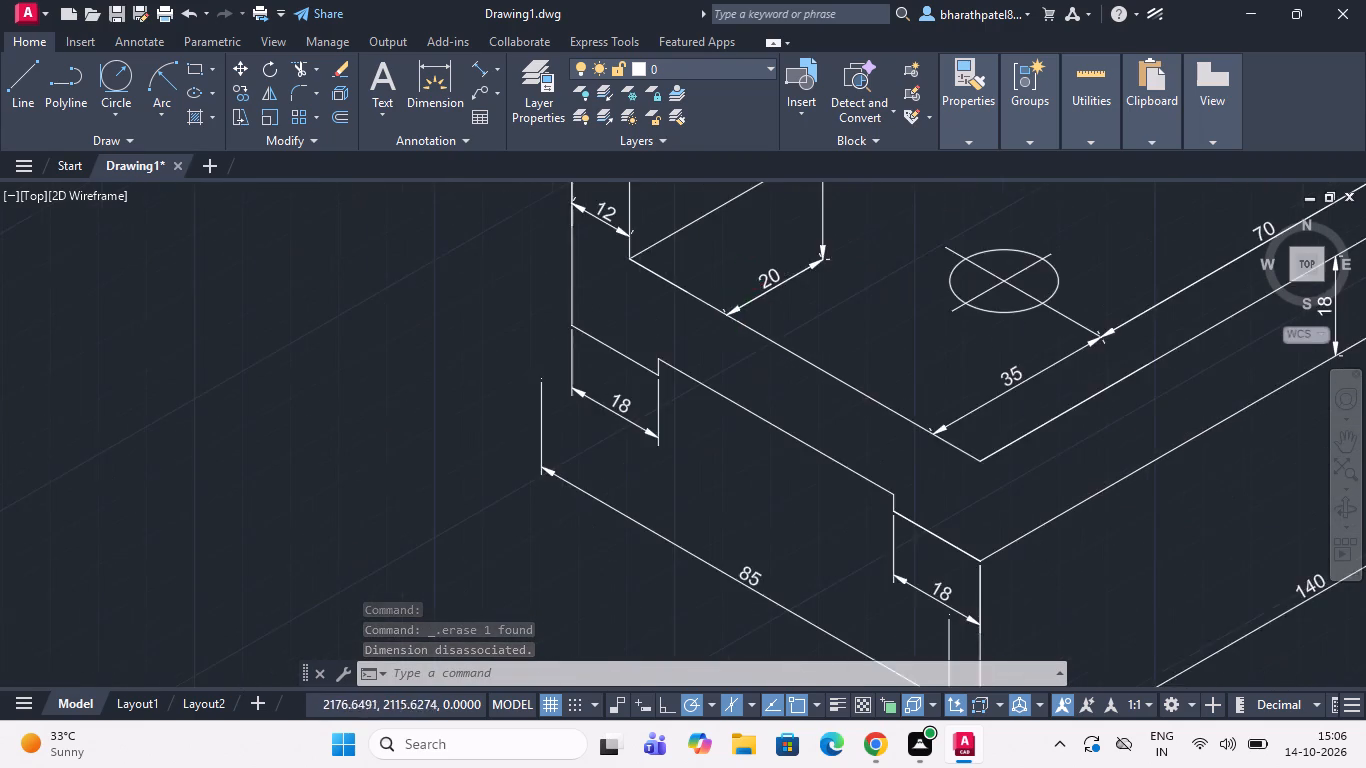
pyautogui.scroll(-3, 767, 340)
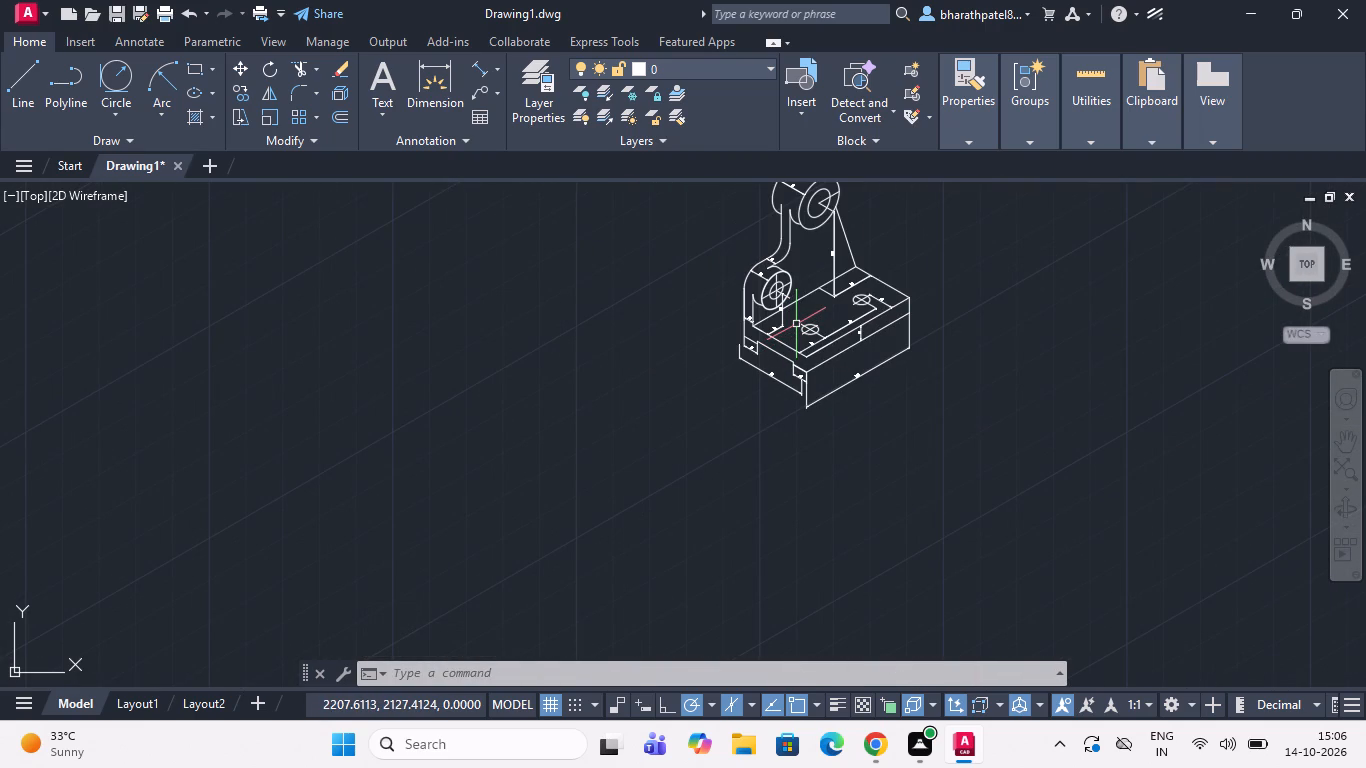
pyautogui.scroll(2, 796, 324)
pyautogui.scroll(-2, 796, 324)
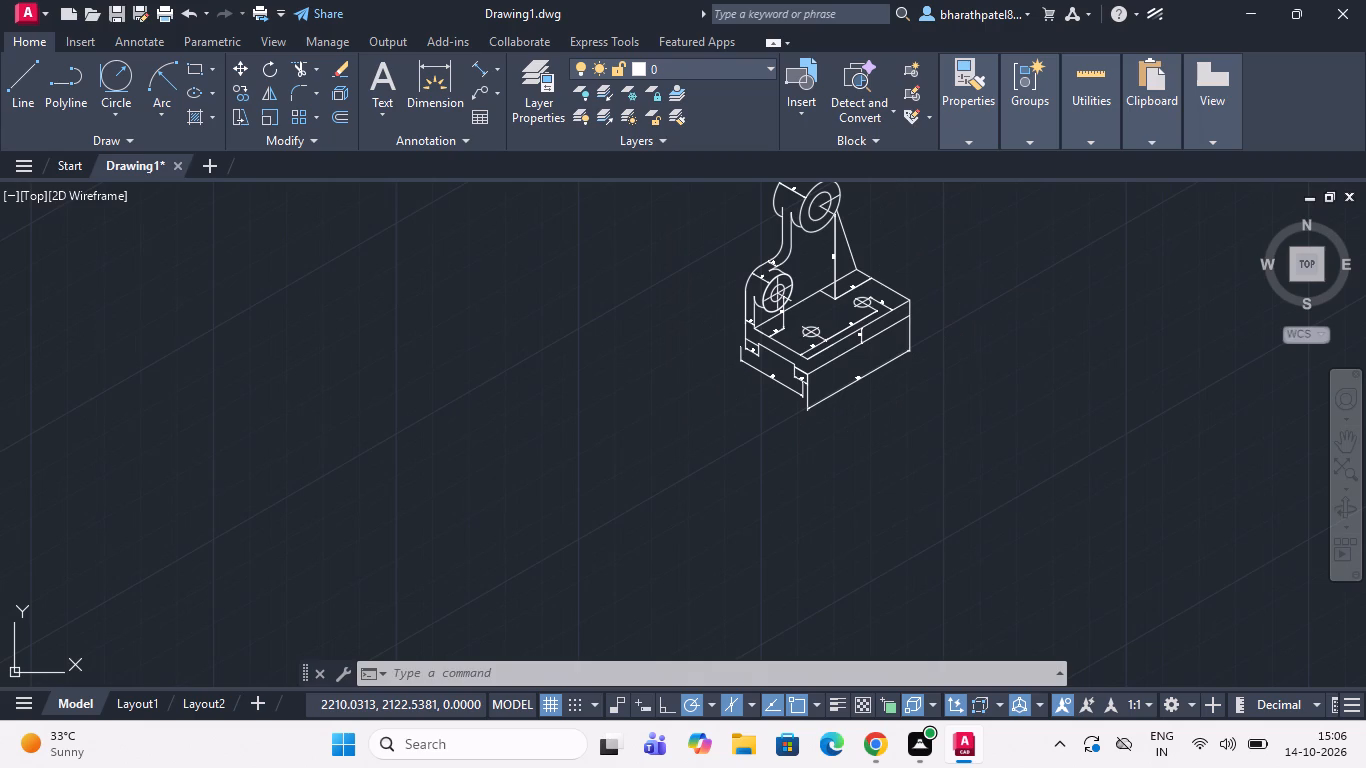
pyautogui.scroll(-2, 750, 400)
pyautogui.scroll(2, 749, 311)
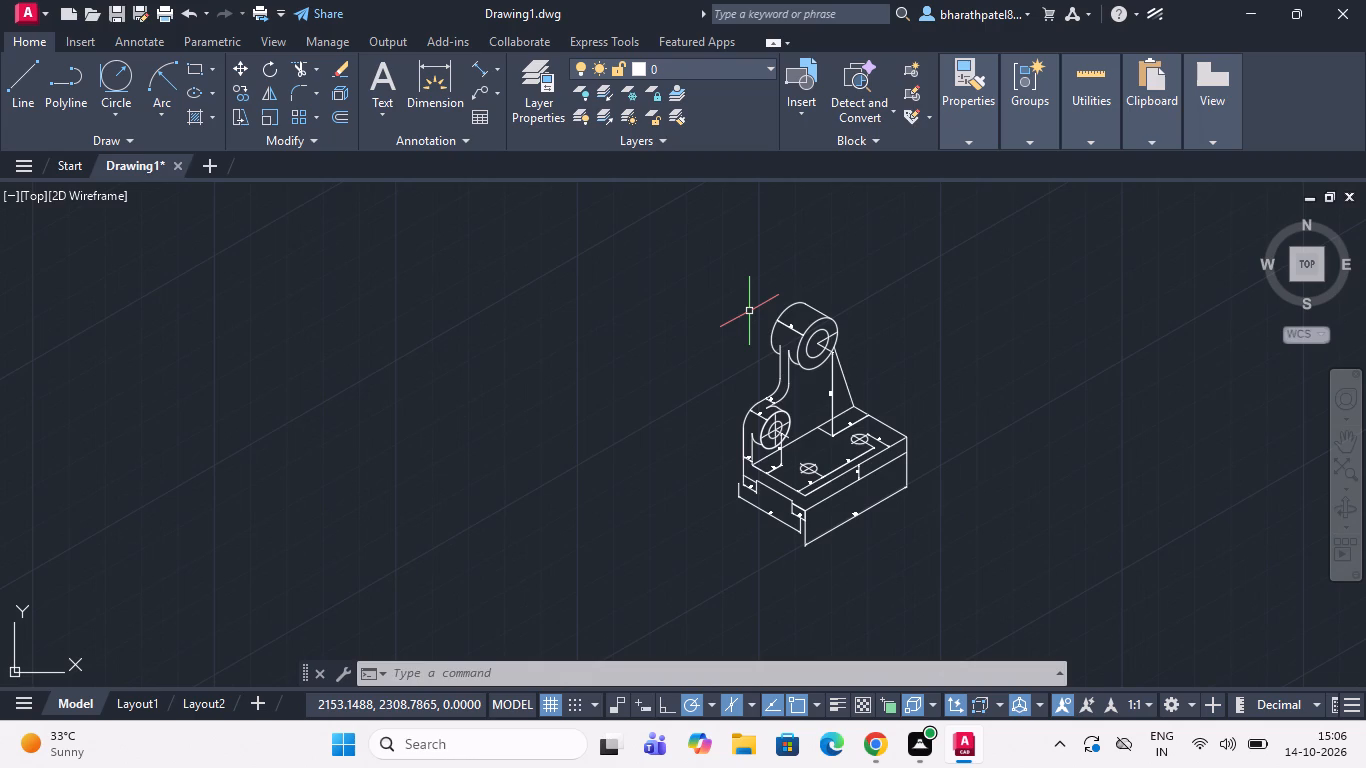
pyautogui.scroll(-2, 630, 412)
pyautogui.scroll(2, 774, 406)
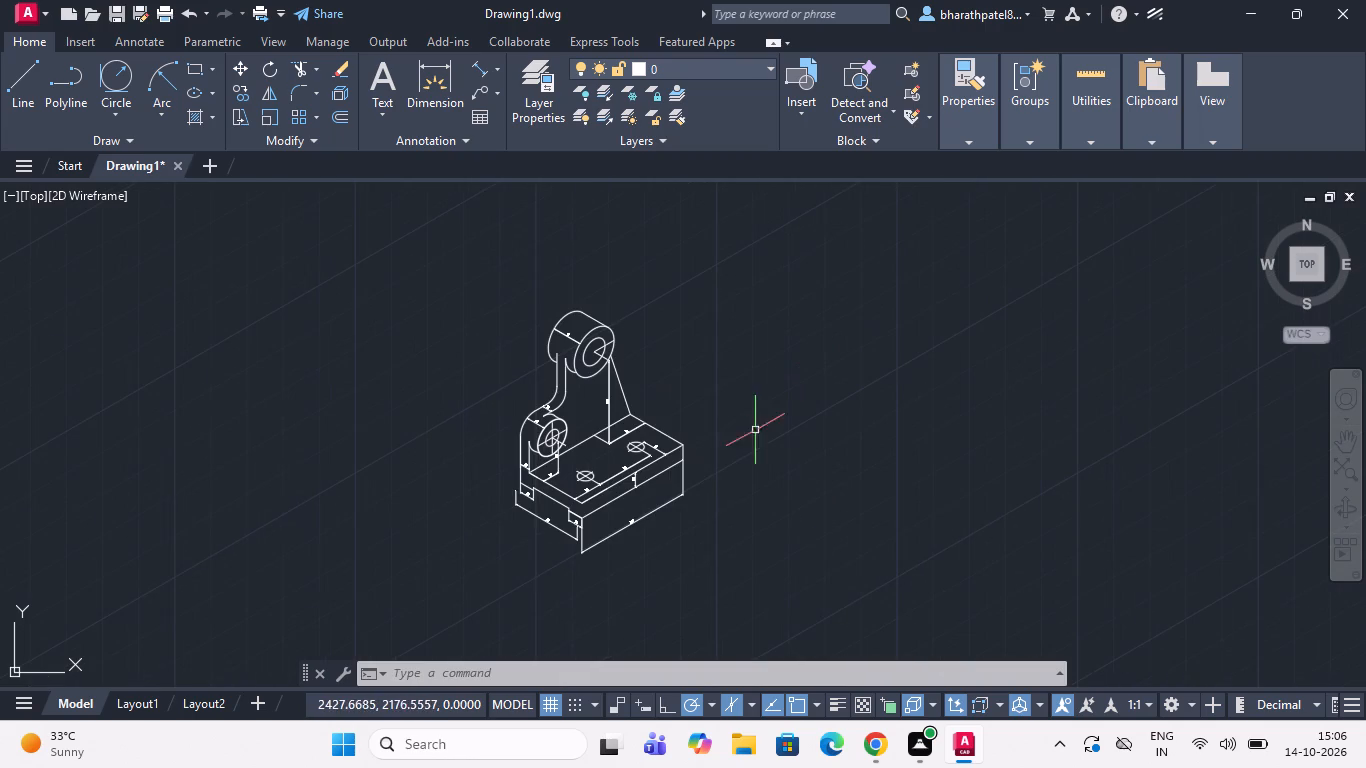
pyautogui.scroll(2, 580, 536)
pyautogui.scroll(-2, 580, 536)
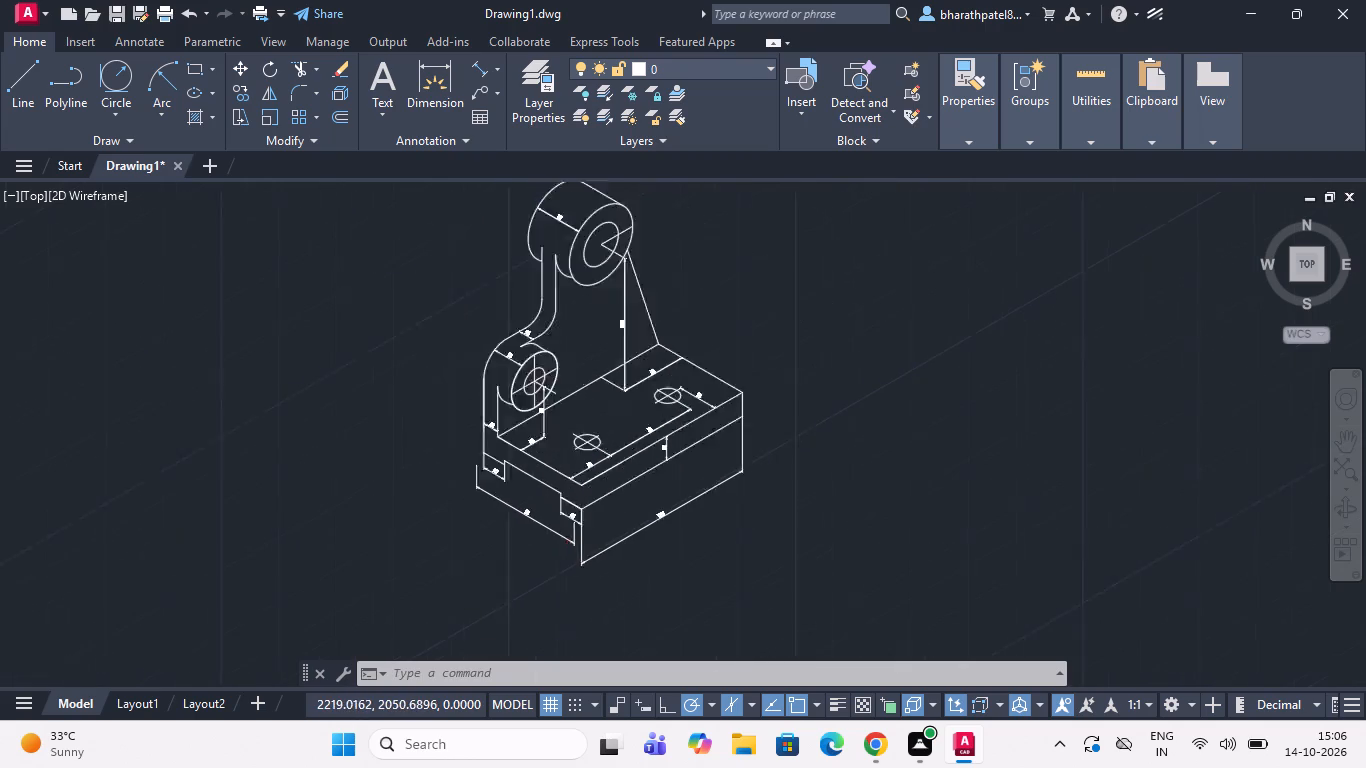
pyautogui.scroll(-1, 580, 536)
pyautogui.scroll(2, 600, 442)
pyautogui.scroll(-2, 600, 442)
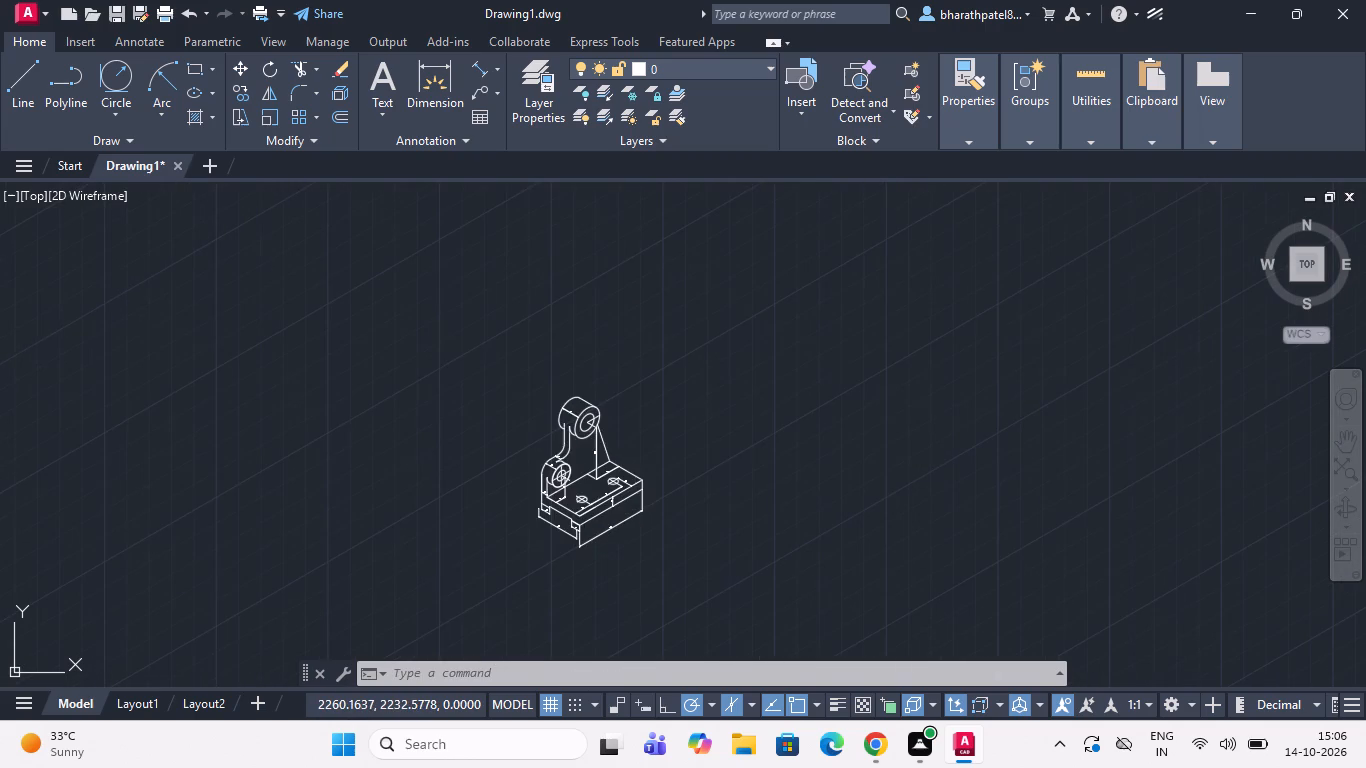
pyautogui.scroll(1, 612, 400)
pyautogui.scroll(-1, 608, 403)
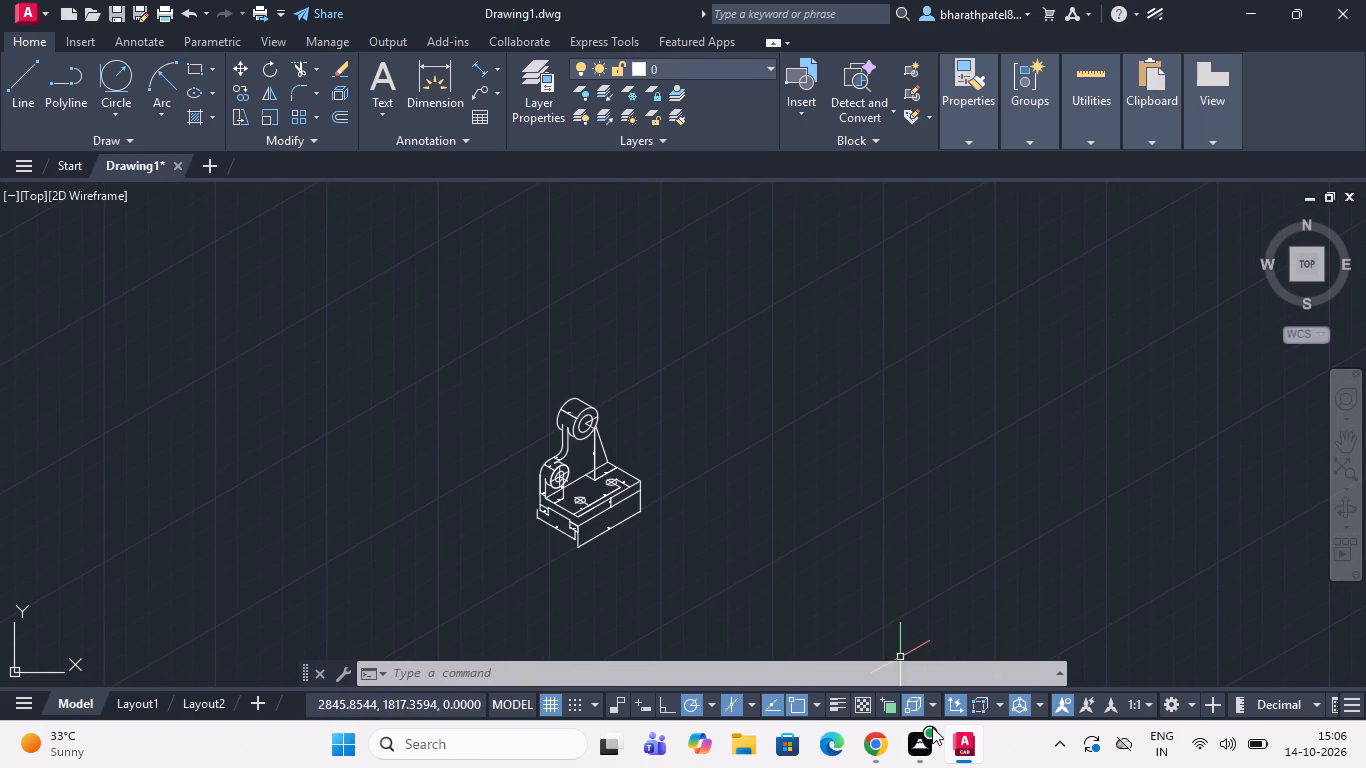
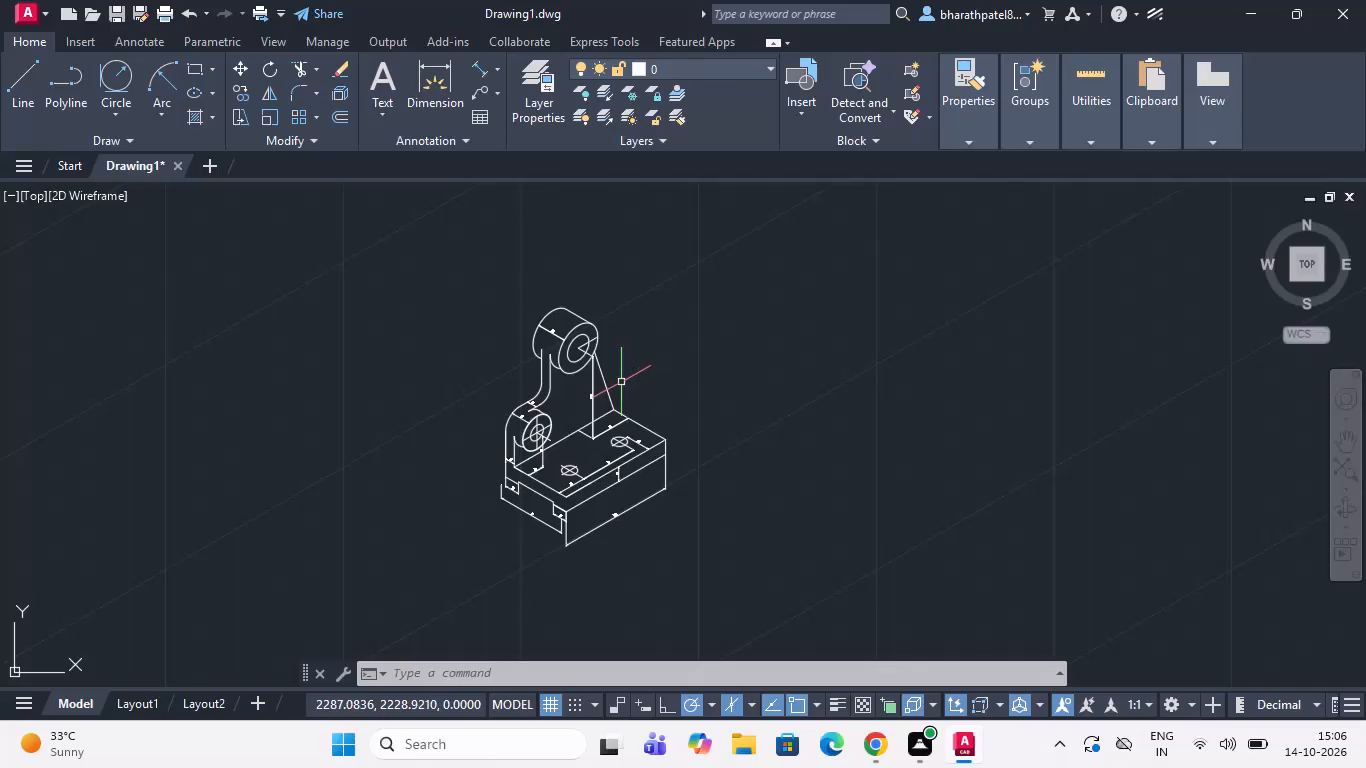
# Draw a construction line from the upper end of the arm's inner vertical edge, sloping down past the upper boss's front outer ellipse.
pyautogui.scroll(2, 621, 382)
pyautogui.scroll(-1, 621, 382)
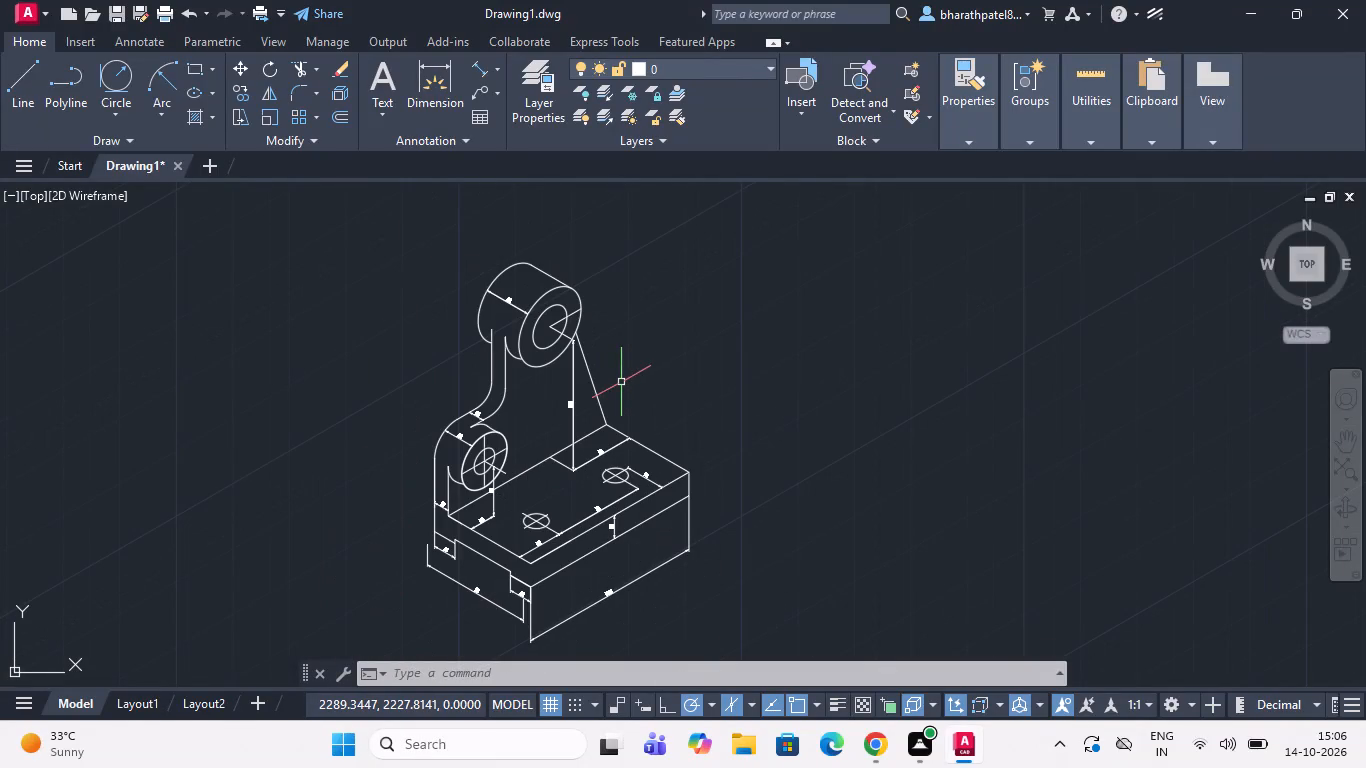
pyautogui.scroll(1, 644, 472)
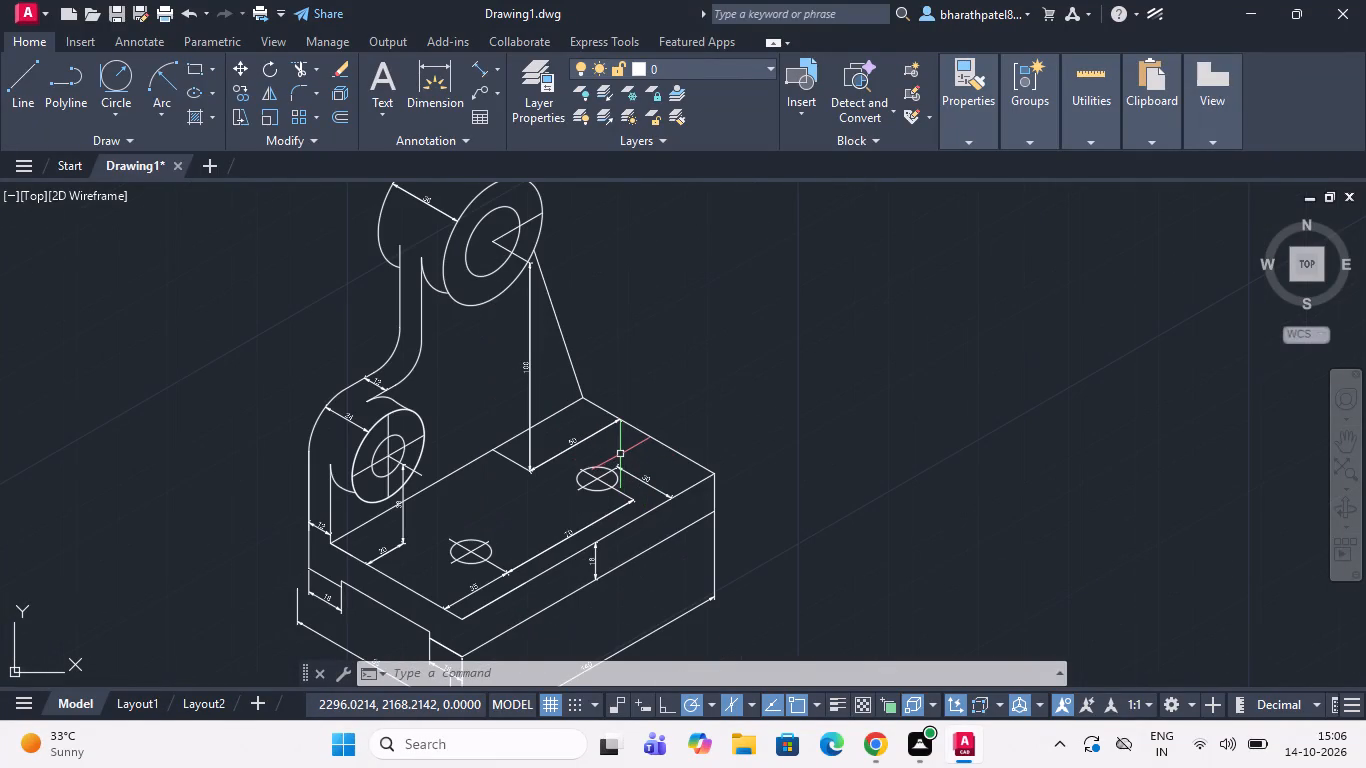
pyautogui.scroll(-1, 620, 454)
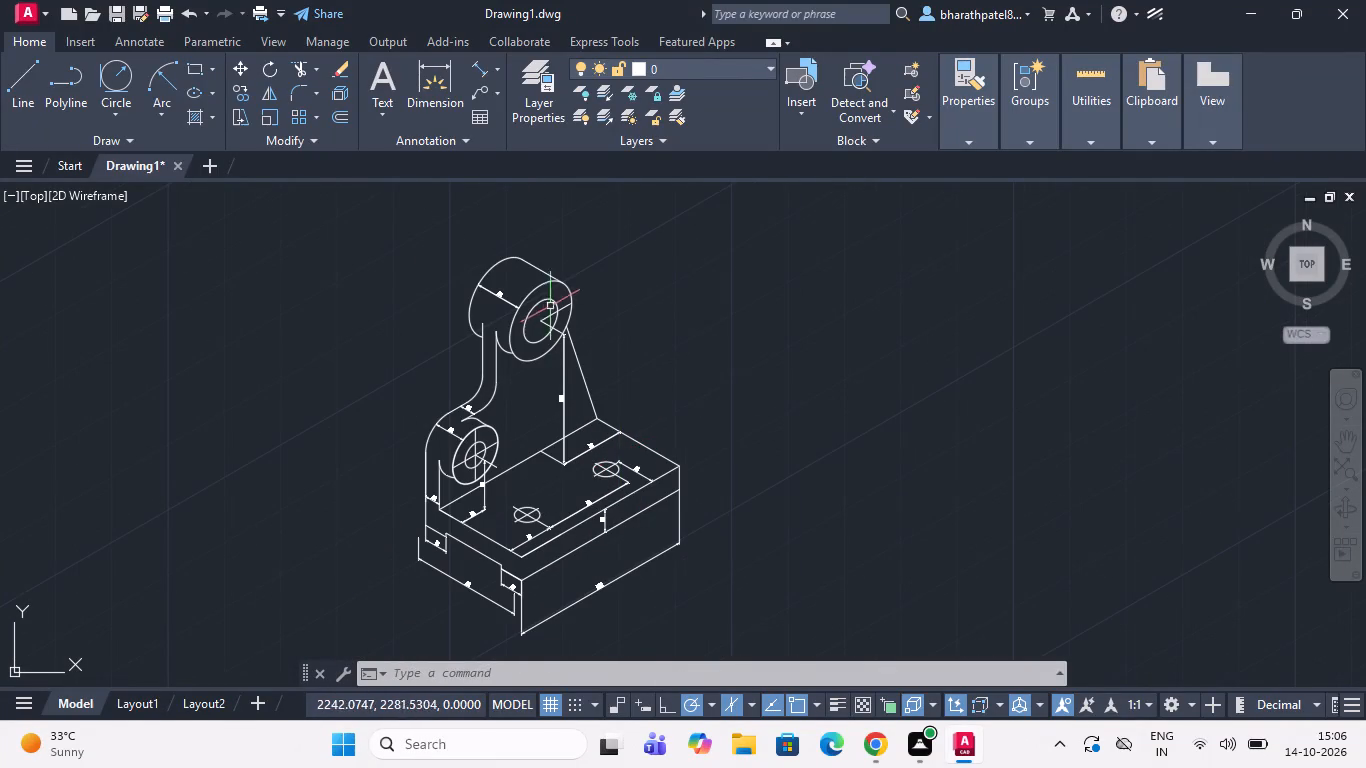
pyautogui.scroll(1, 543, 309)
pyautogui.scroll(2, 502, 402)
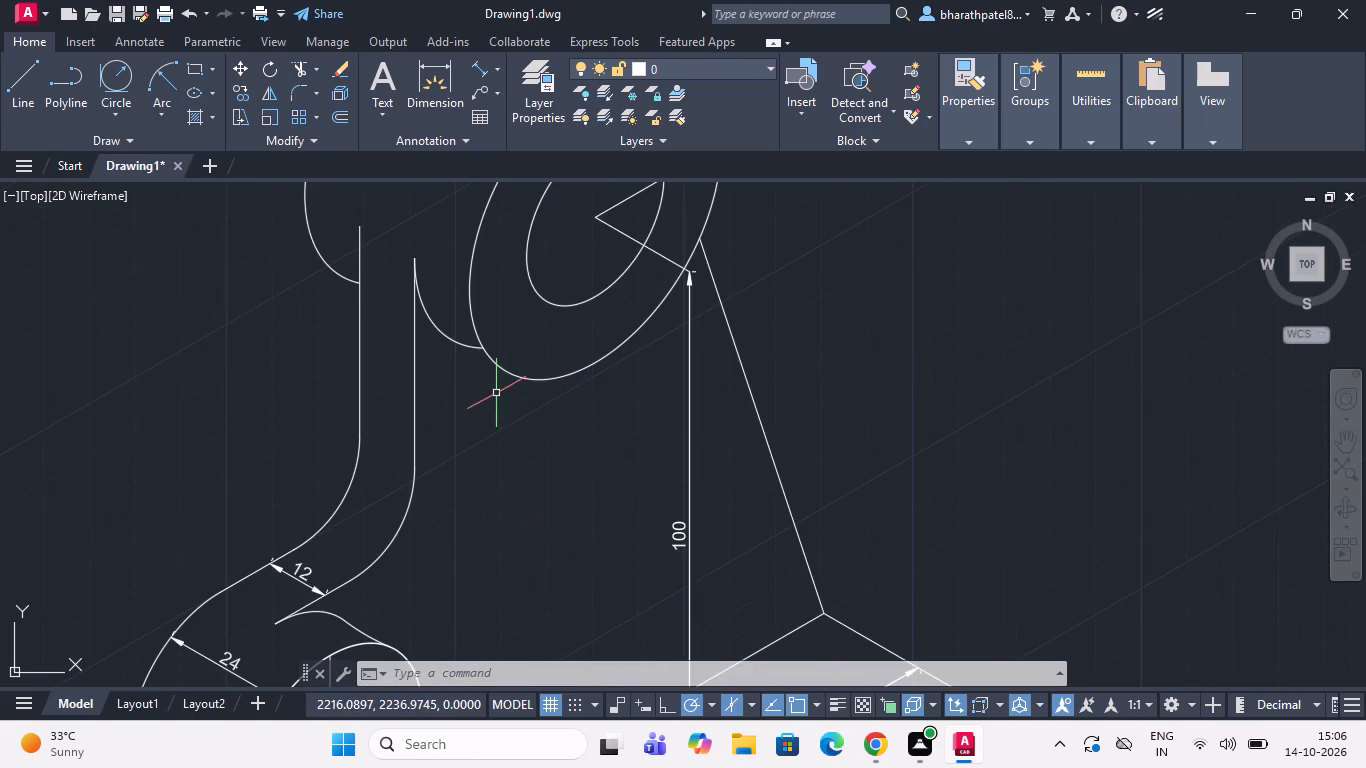
pyautogui.click(9, 87)
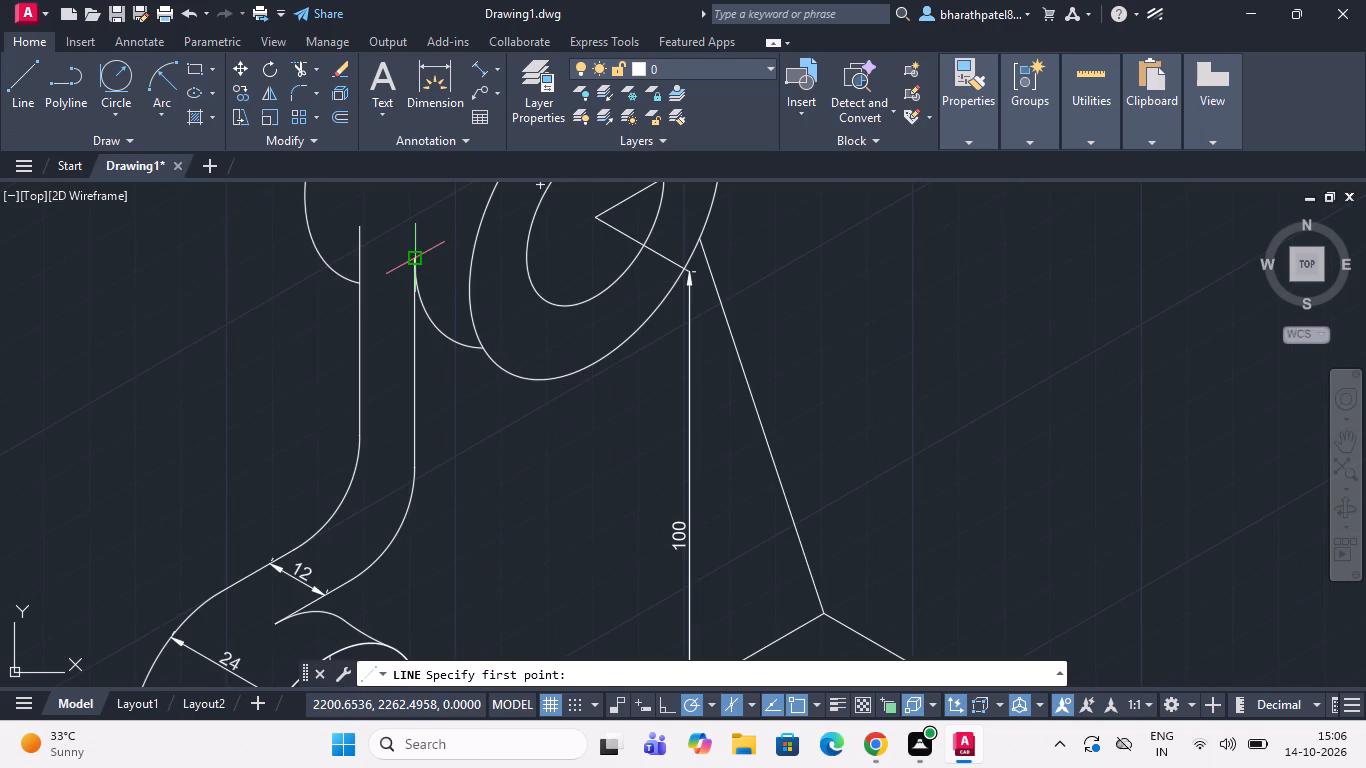
pyautogui.click(413, 259)
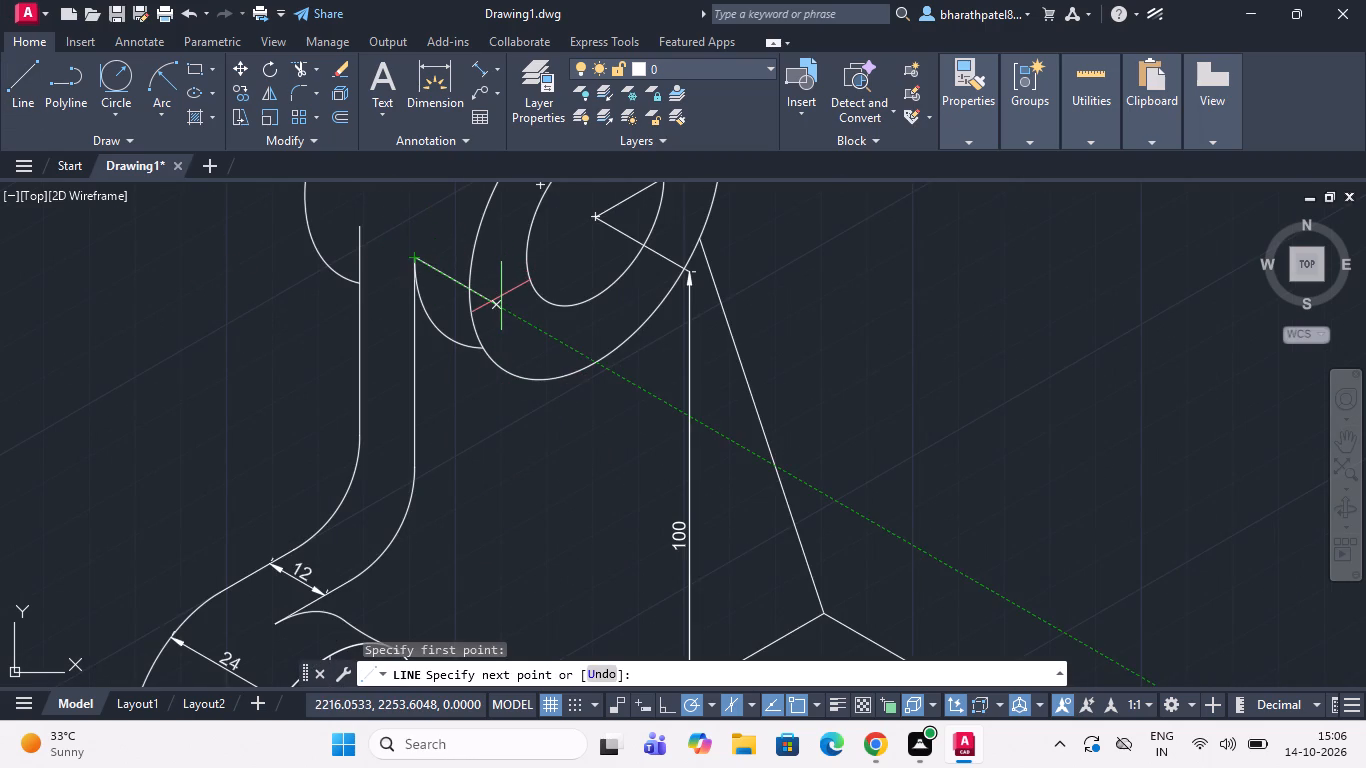
pyautogui.click(501, 296)
pyautogui.press('Escape')
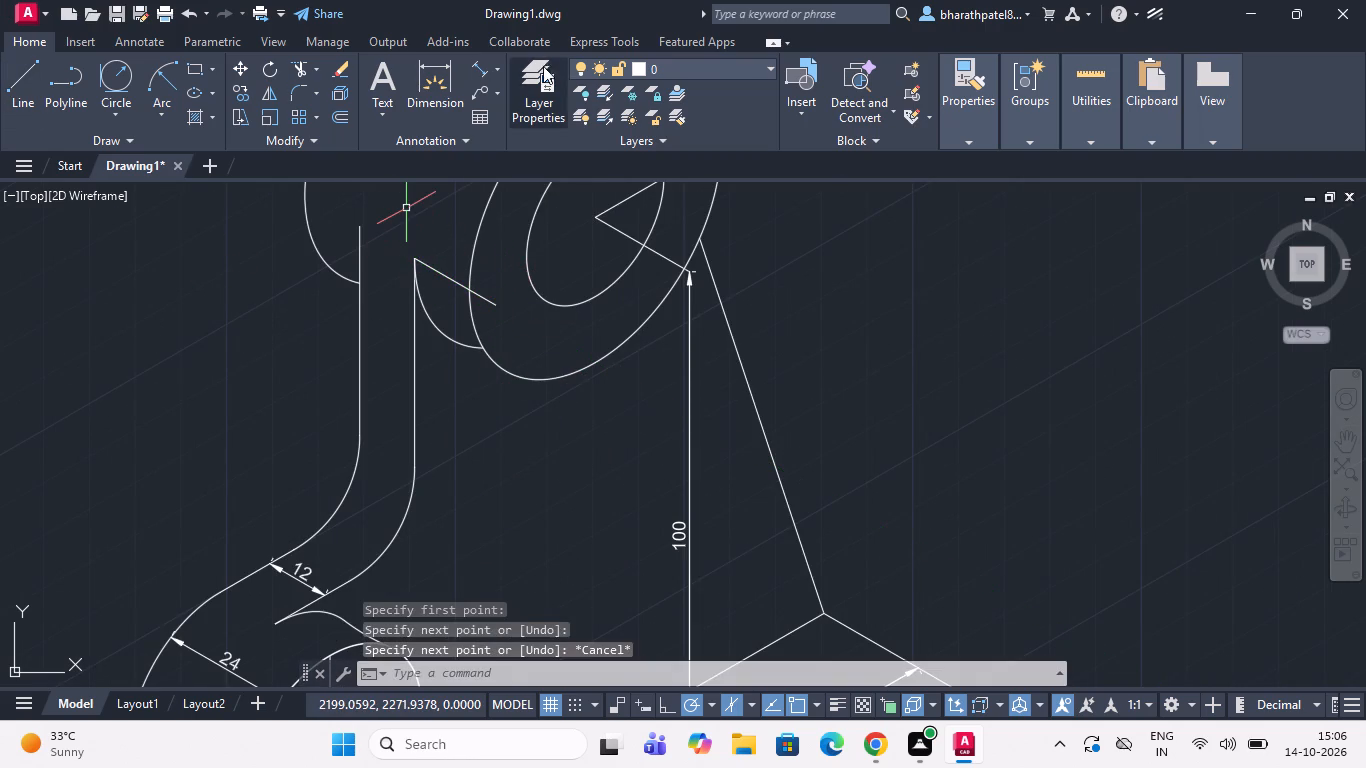
# Add an aligned dimension along the construction line, from the arm edge's upper end to the upper boss's front outer ellipse.
pyautogui.click(484, 67)
pyautogui.scroll(1, 412, 320)
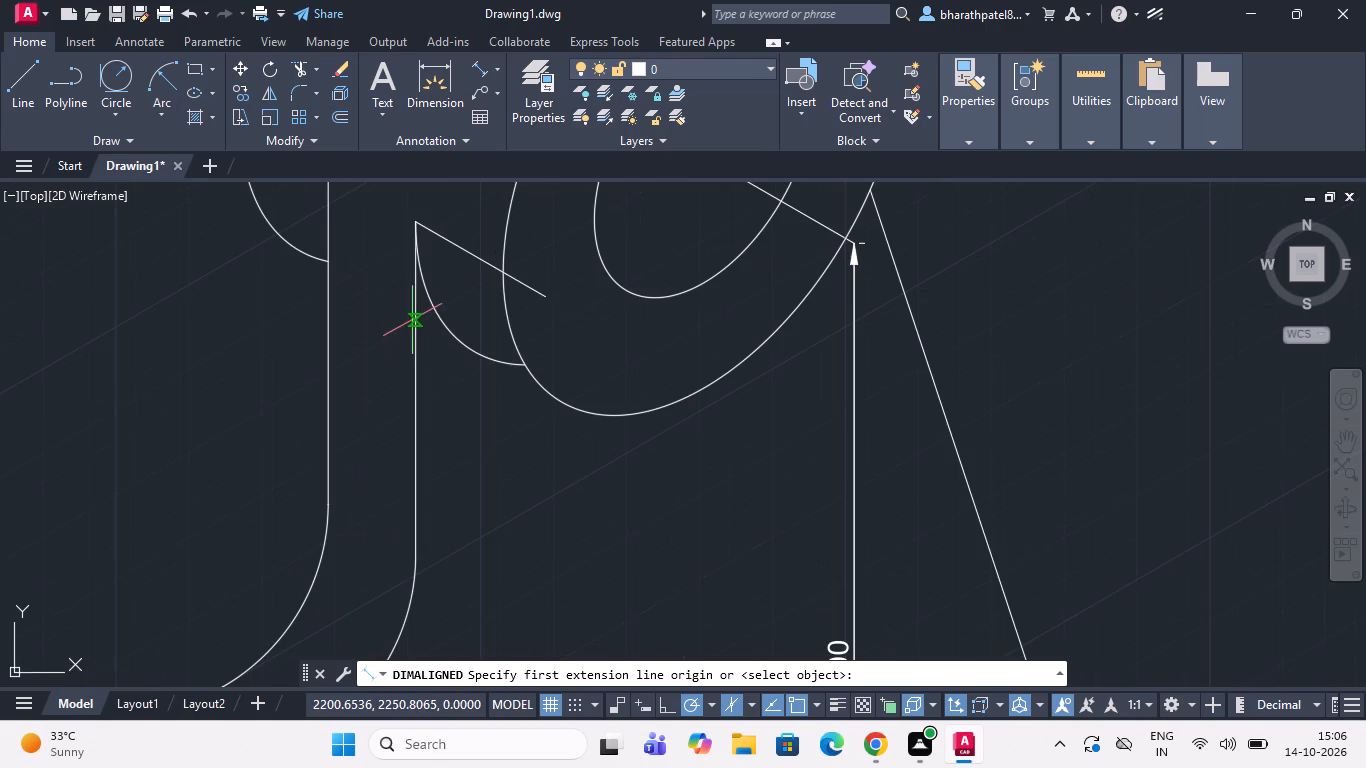
pyautogui.scroll(2, 421, 196)
pyautogui.click(402, 262)
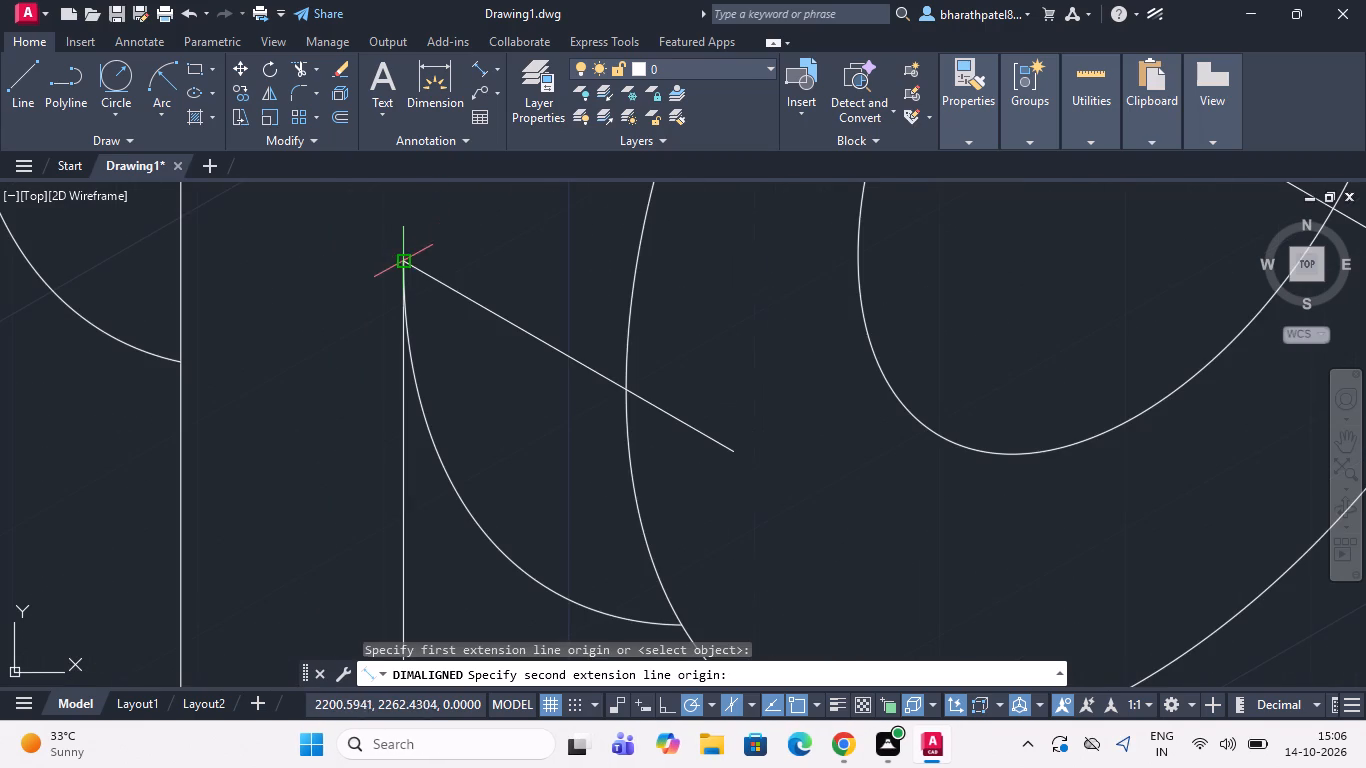
pyautogui.click(628, 387)
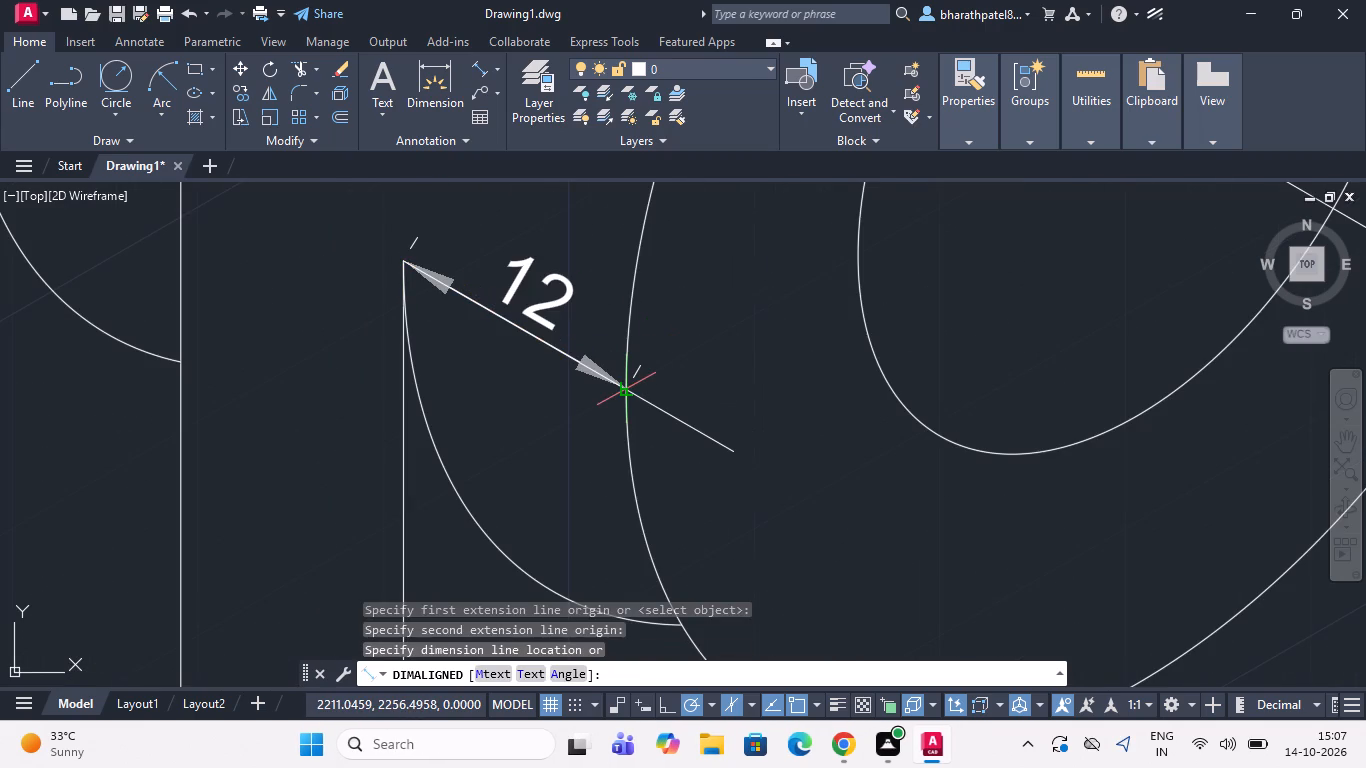
pyautogui.click(628, 387)
# Delete the construction line beneath the new aligned dimension.
pyautogui.click(723, 442)
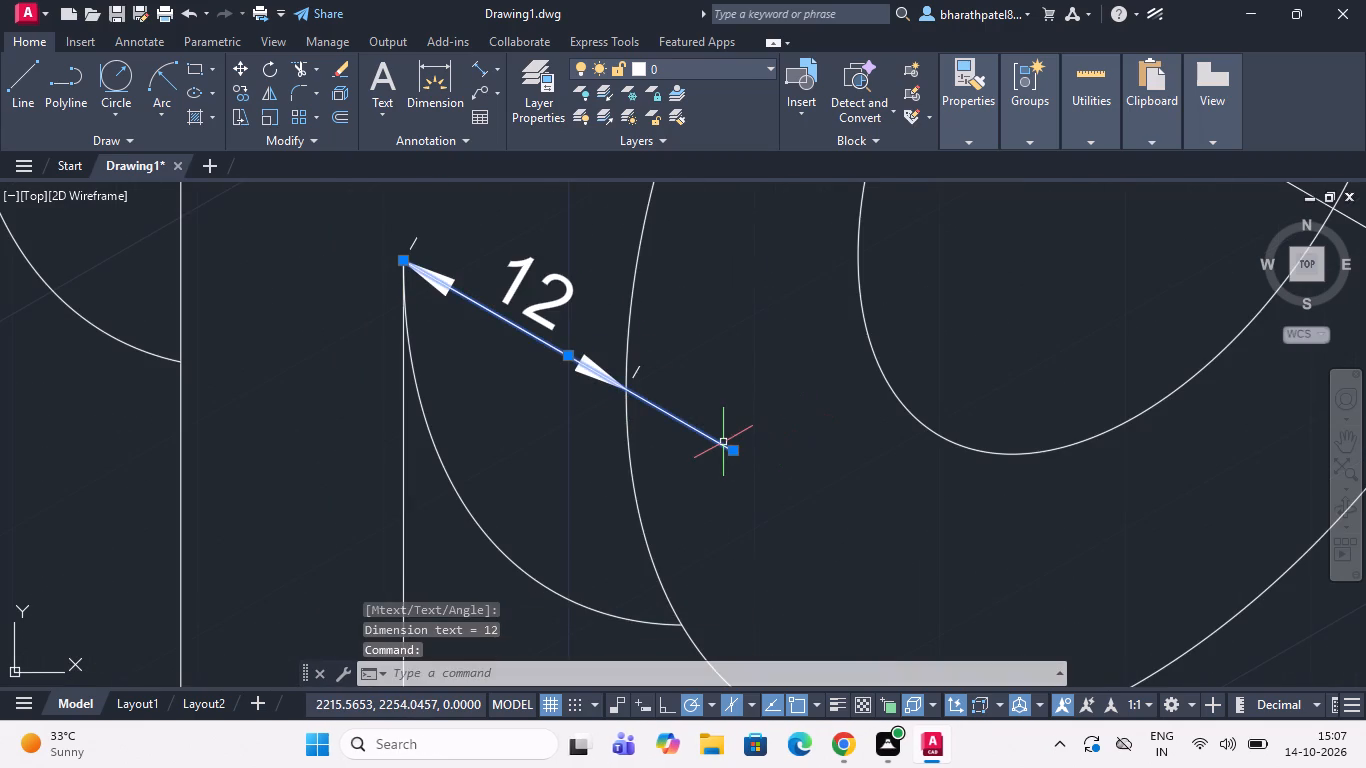
pyautogui.press('Delete')
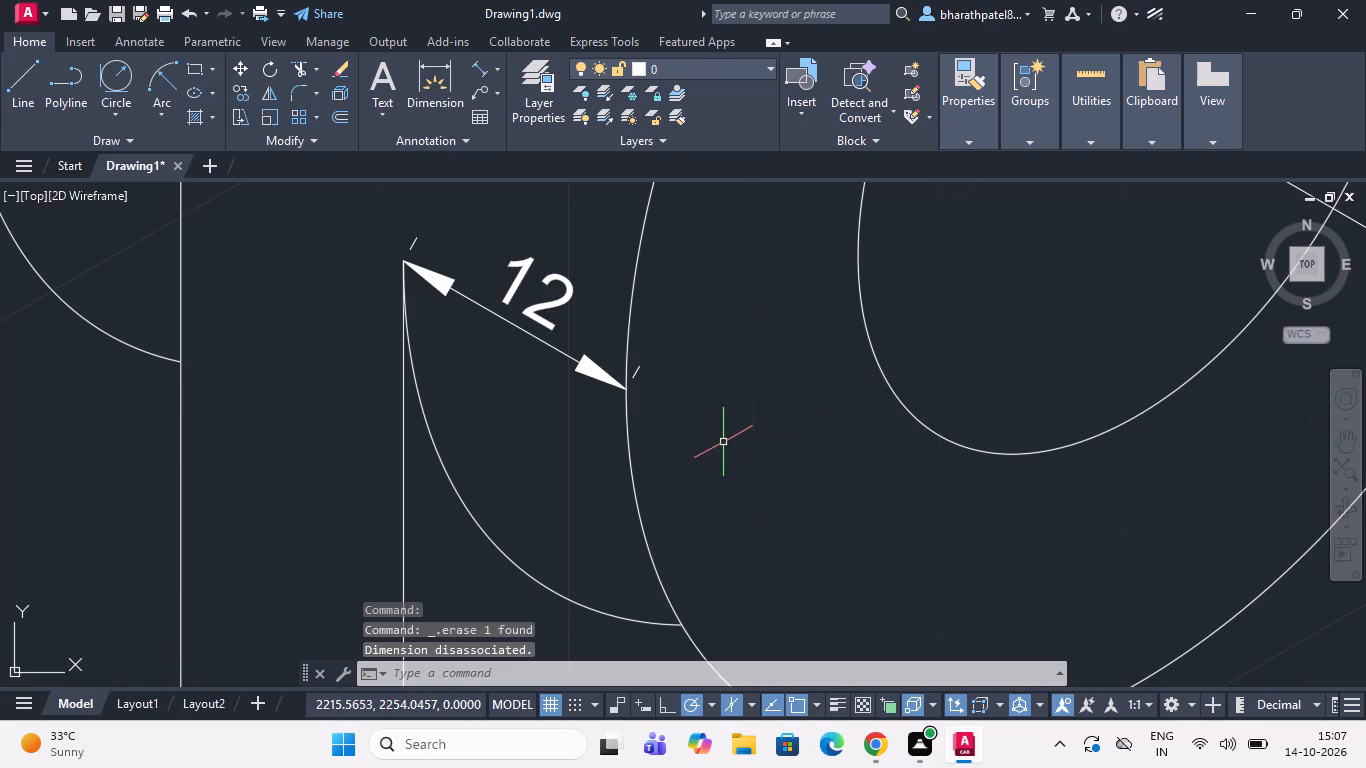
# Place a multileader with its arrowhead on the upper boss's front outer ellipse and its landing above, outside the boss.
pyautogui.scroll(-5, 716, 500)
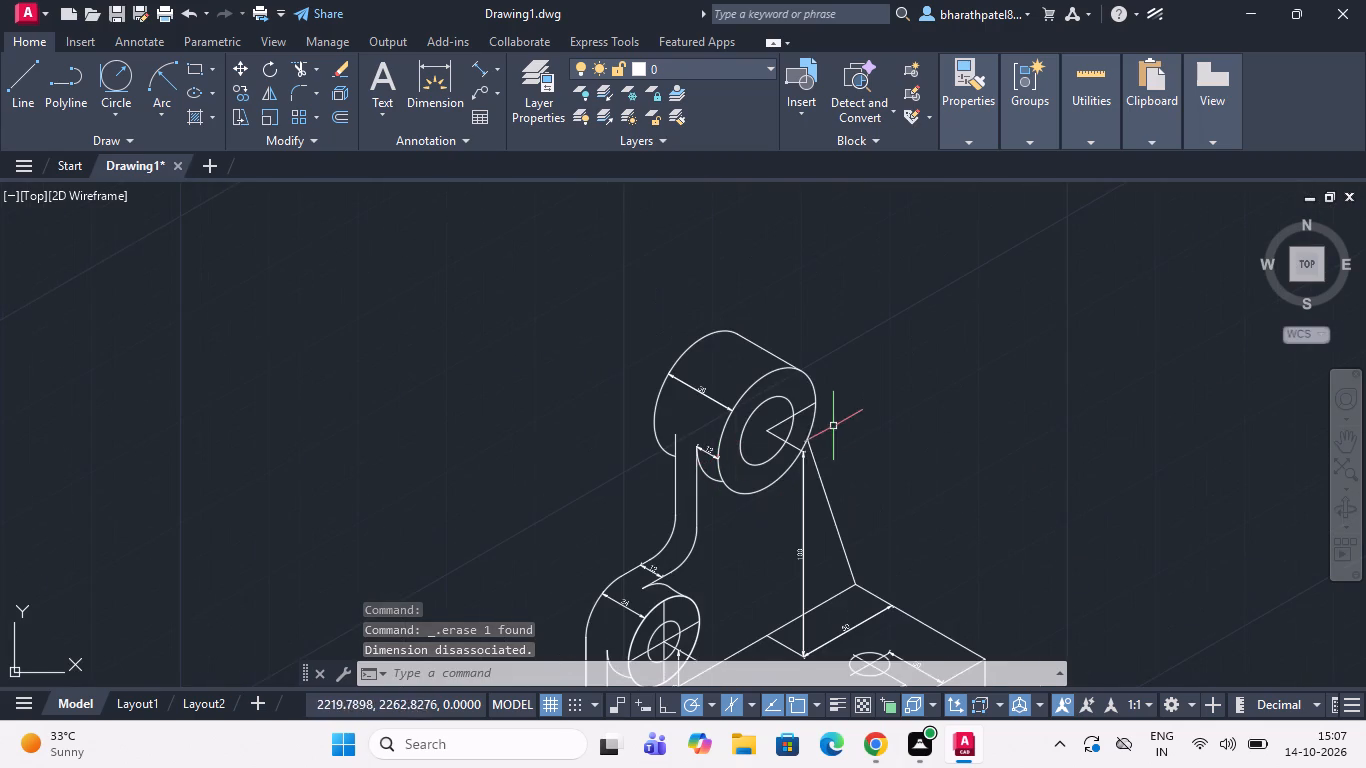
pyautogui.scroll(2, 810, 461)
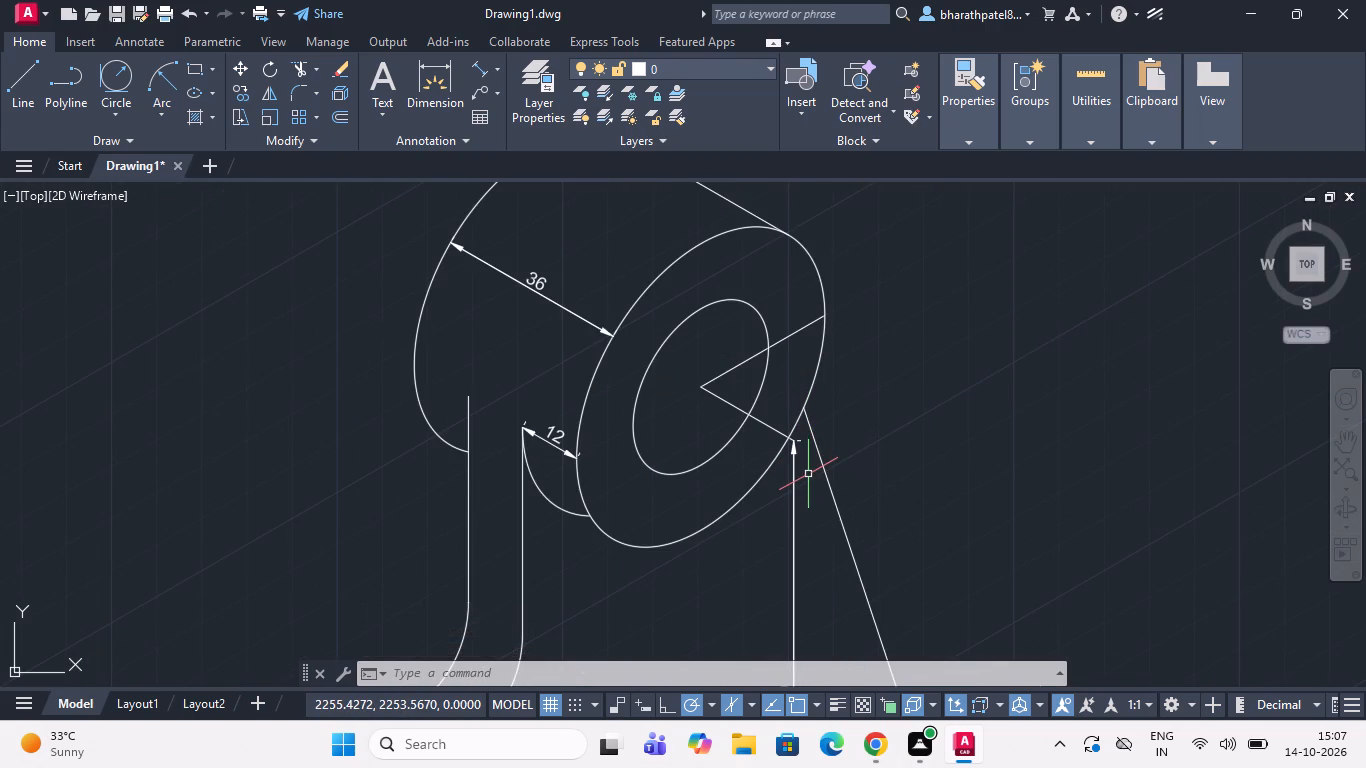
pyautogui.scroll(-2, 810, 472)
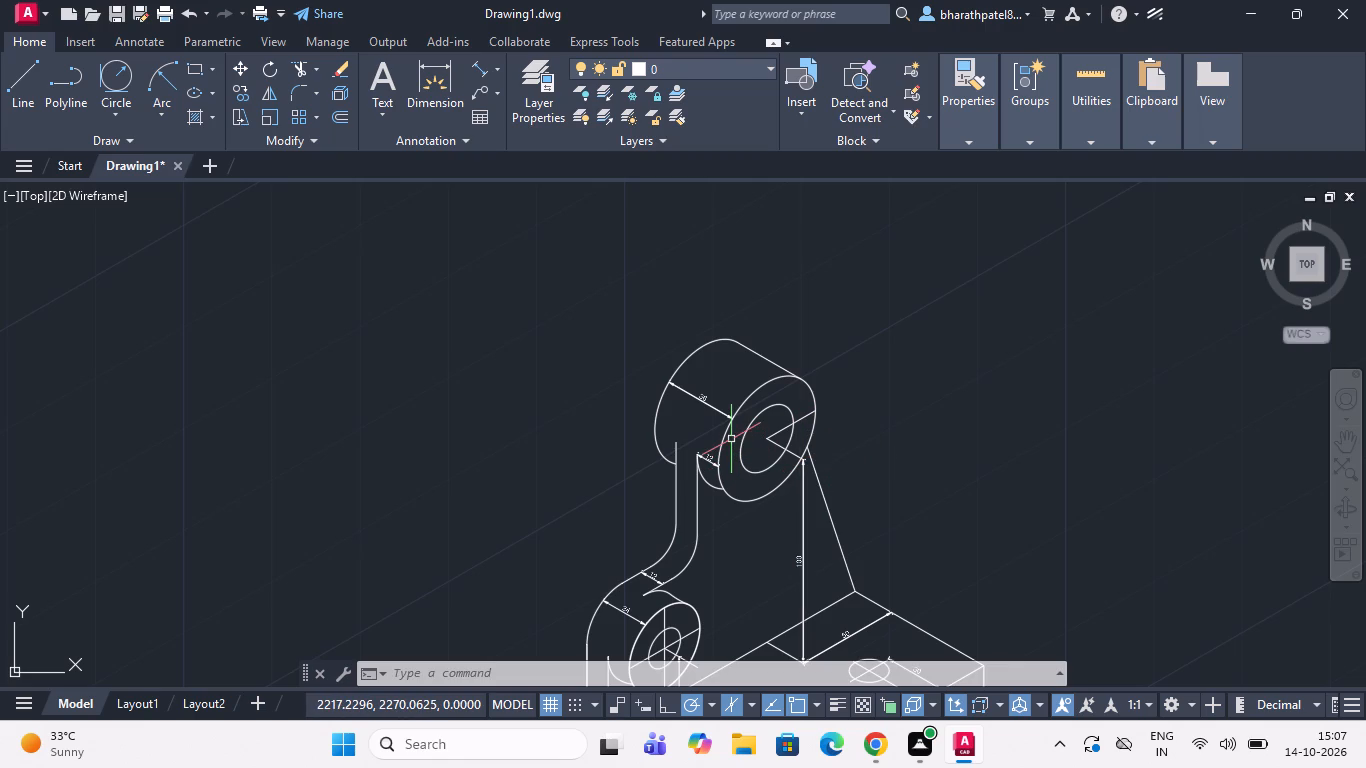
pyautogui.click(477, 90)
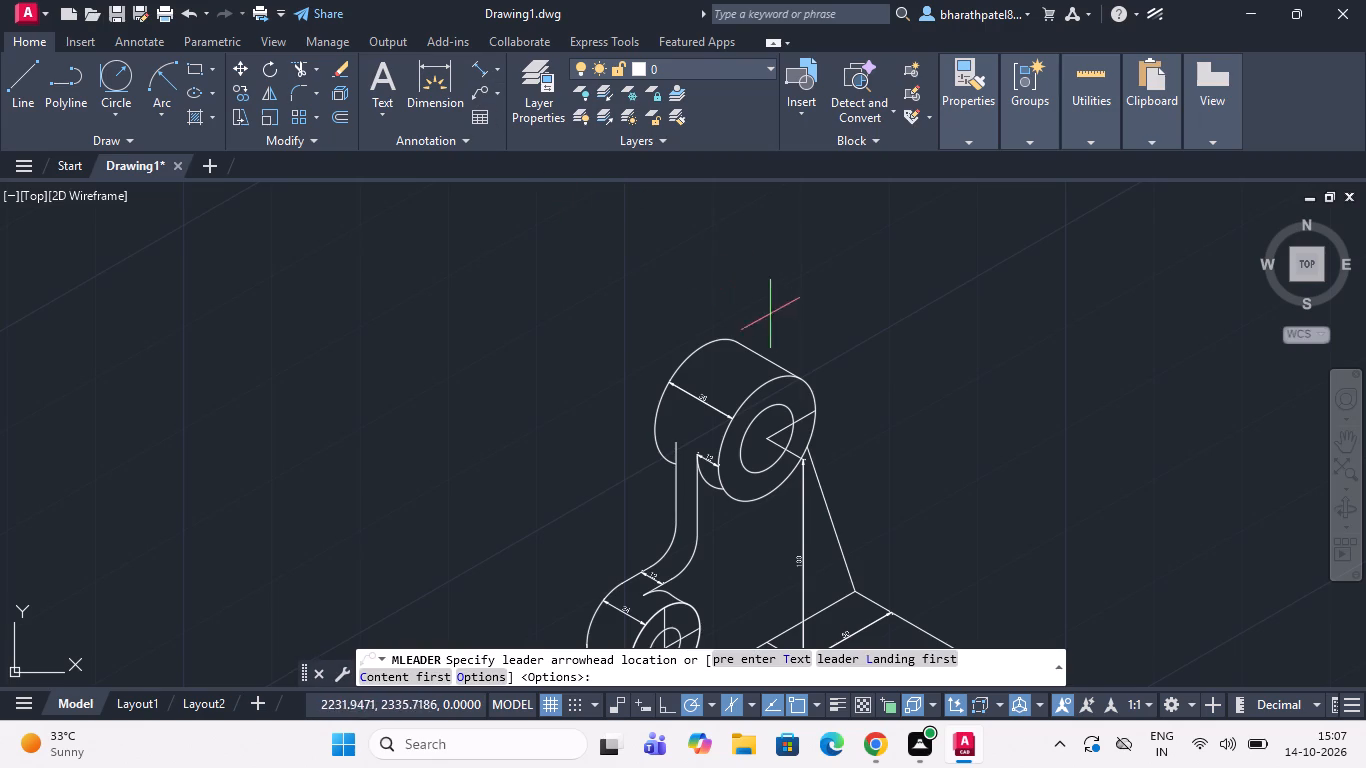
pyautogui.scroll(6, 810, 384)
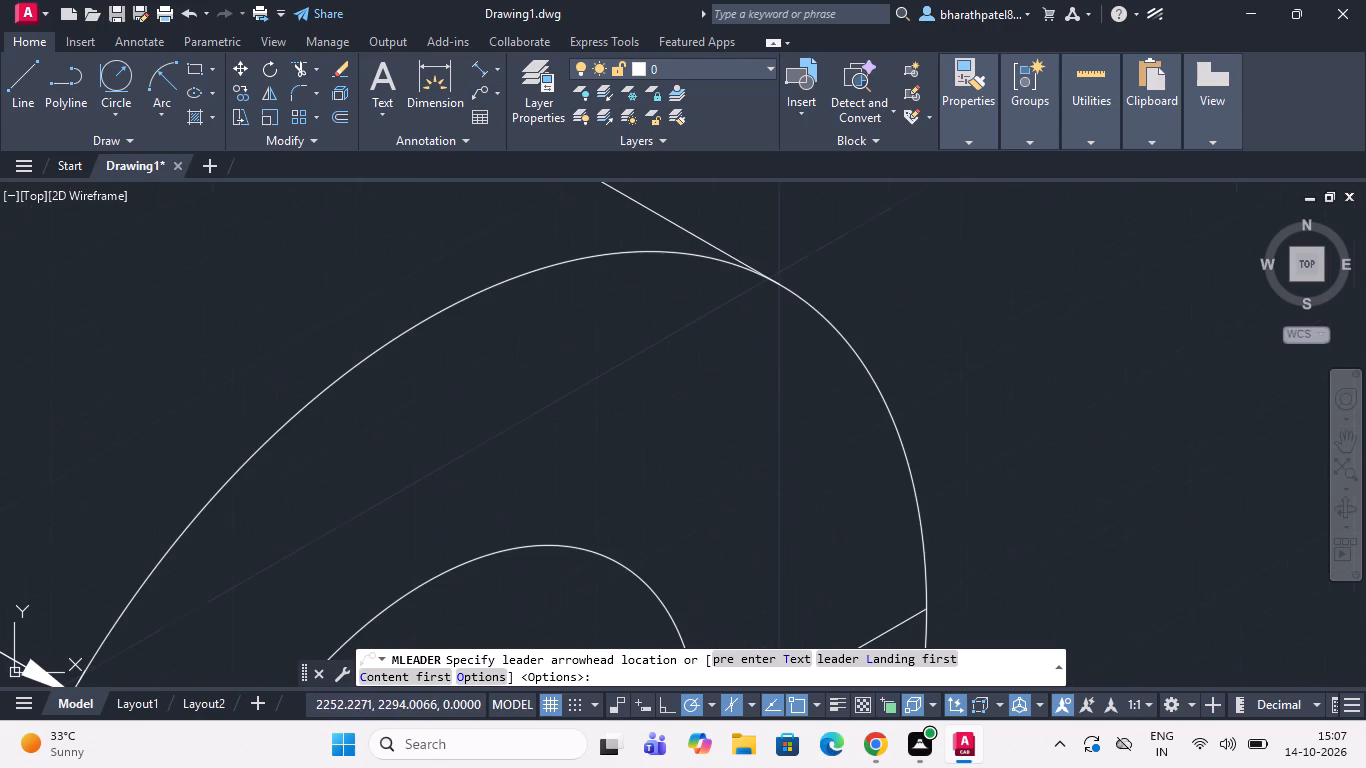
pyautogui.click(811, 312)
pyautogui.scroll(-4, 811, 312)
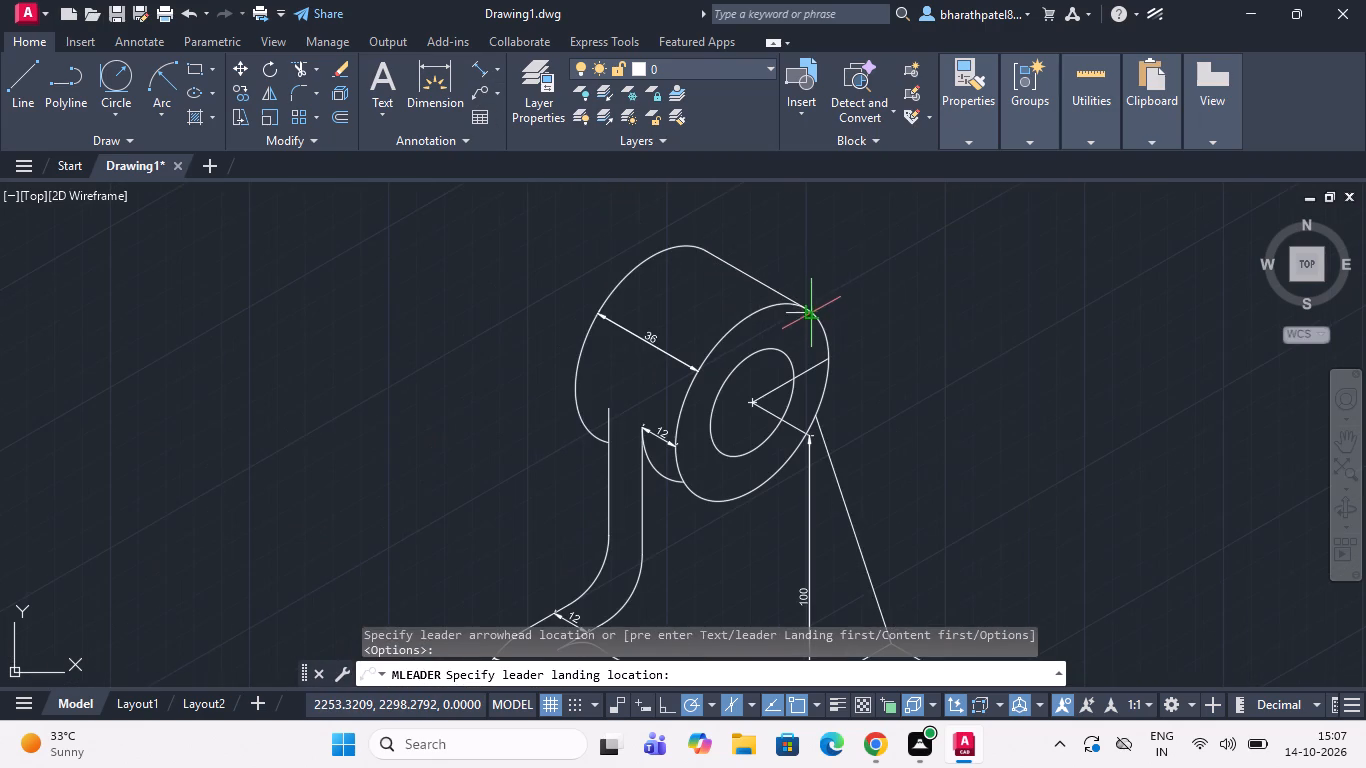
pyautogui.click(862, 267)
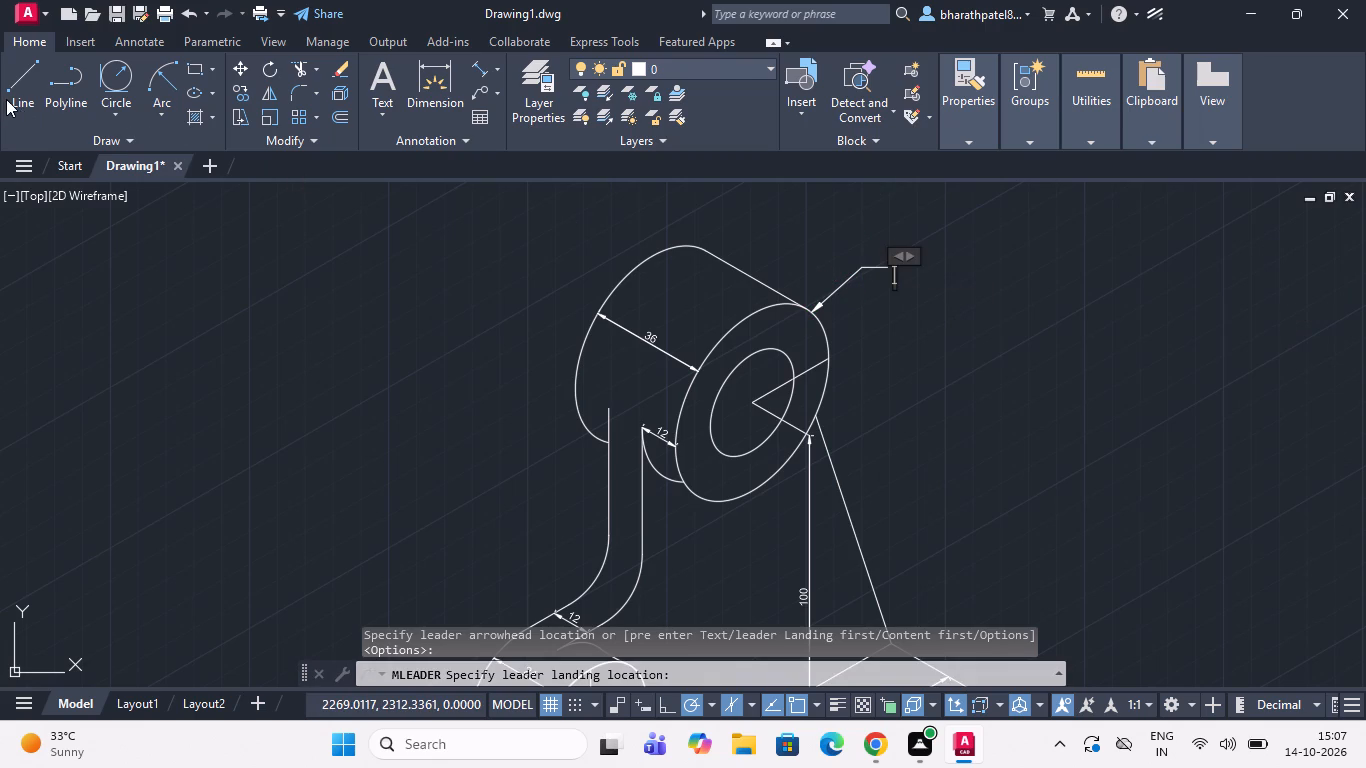
# Switch to Chrome, search Google for "diameter symbol" and copy the bold Ø character.
pyautogui.click(880, 735)
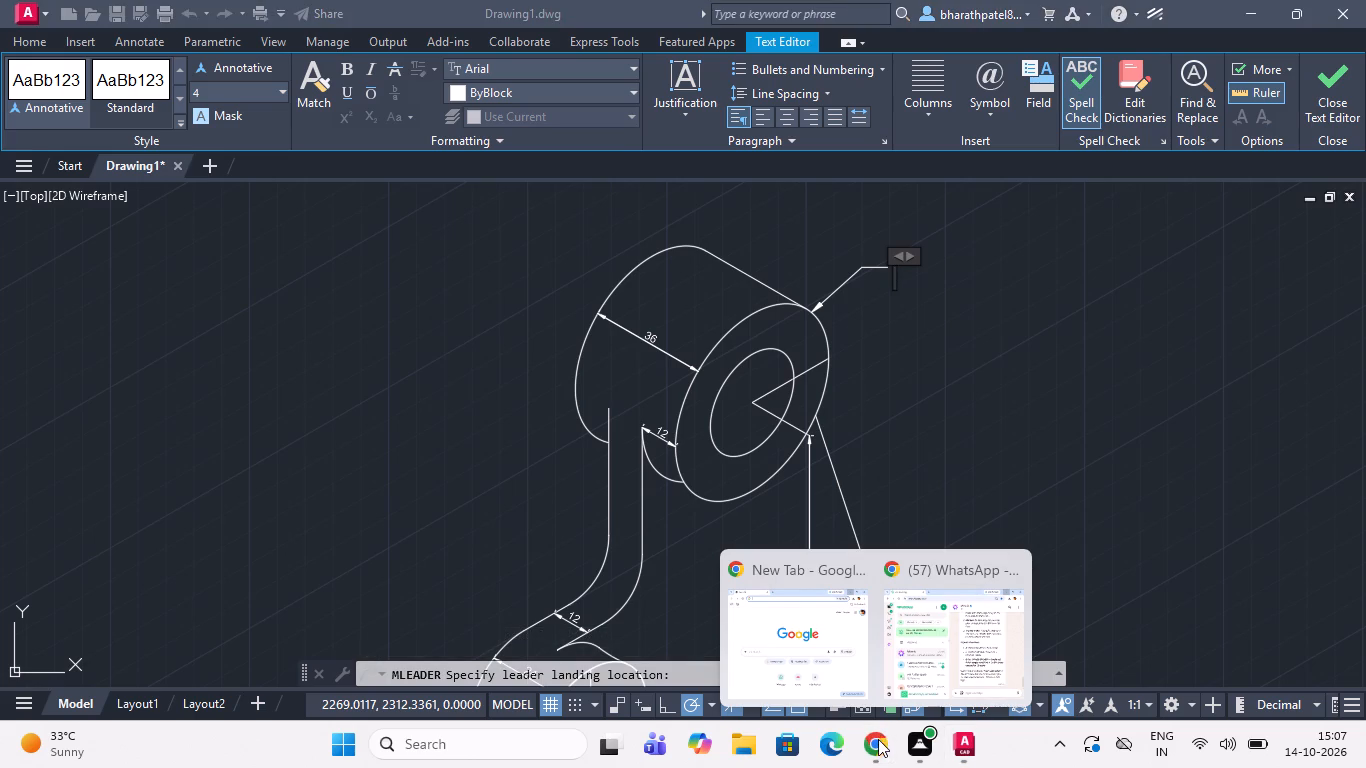
pyautogui.click(876, 744)
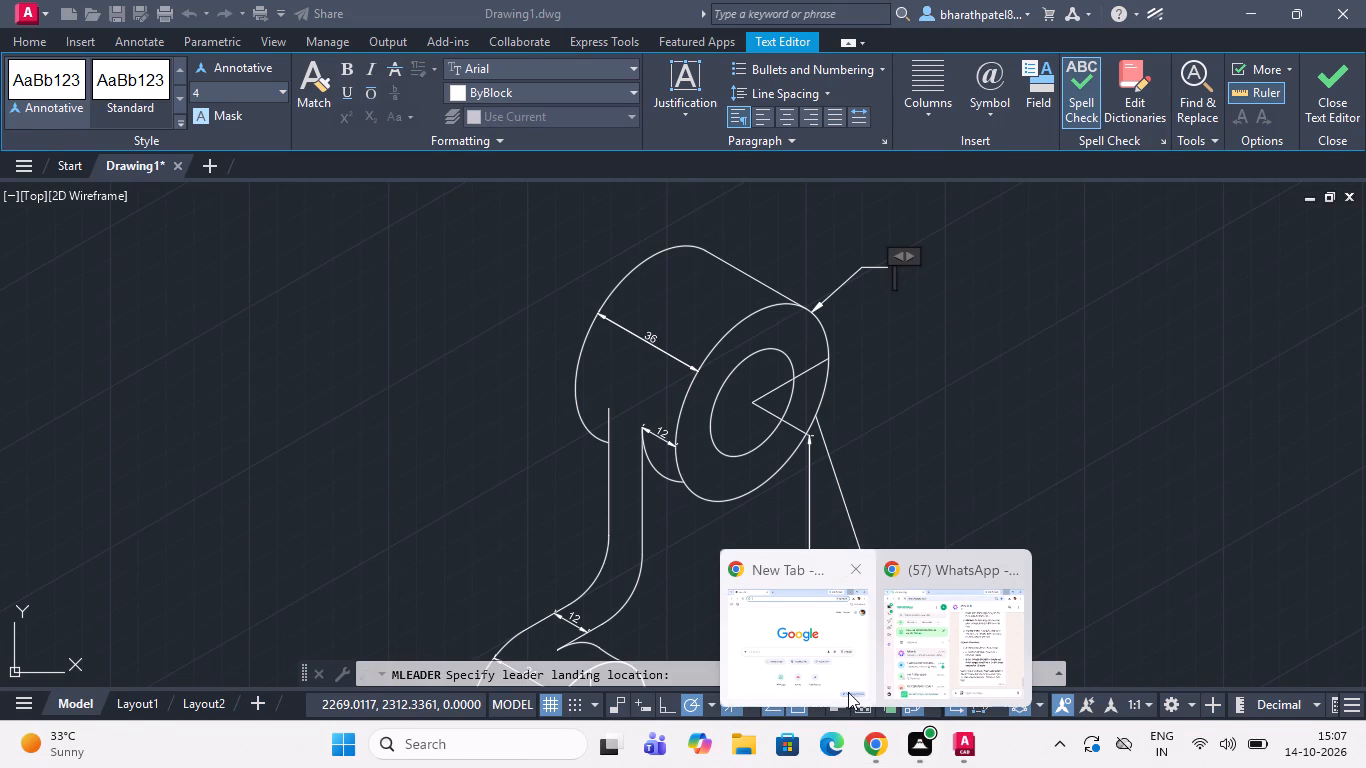
pyautogui.click(821, 652)
pyautogui.click(677, 419)
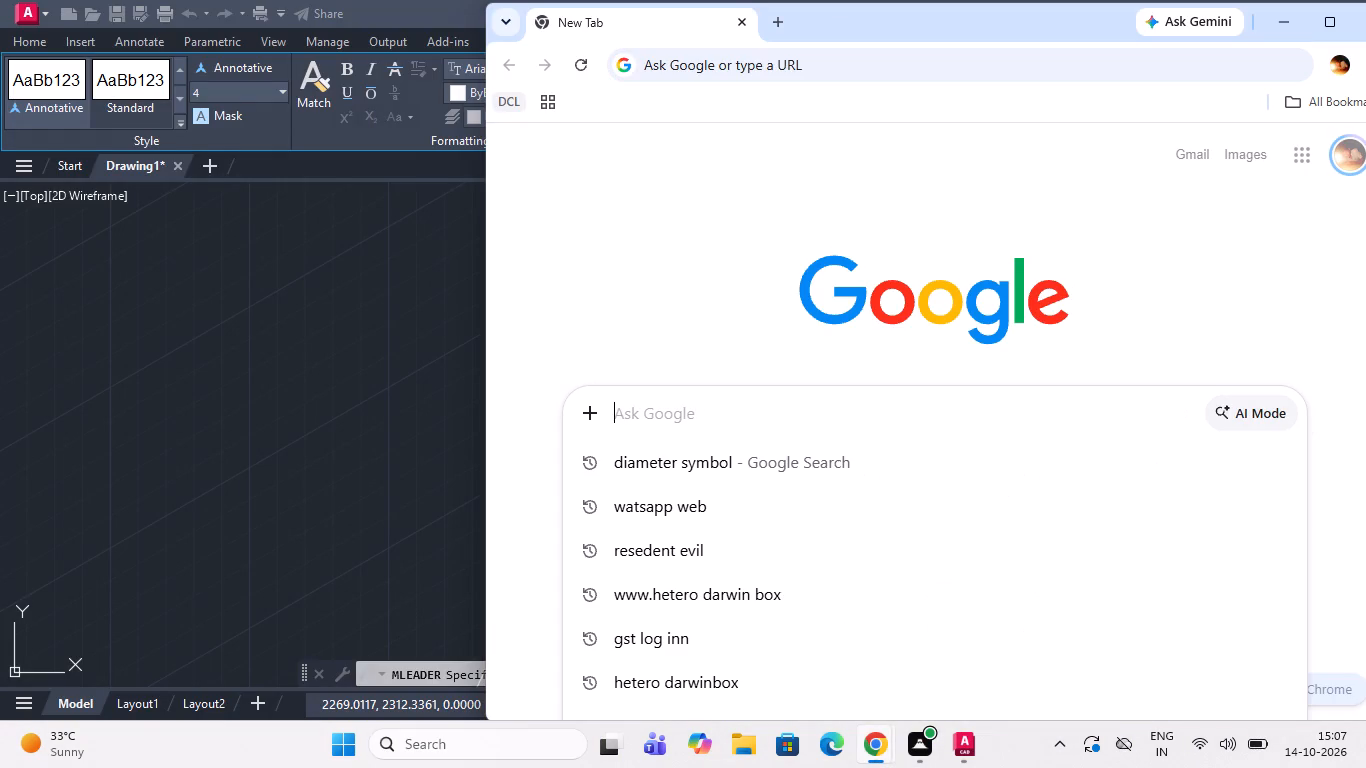
pyautogui.click(682, 470)
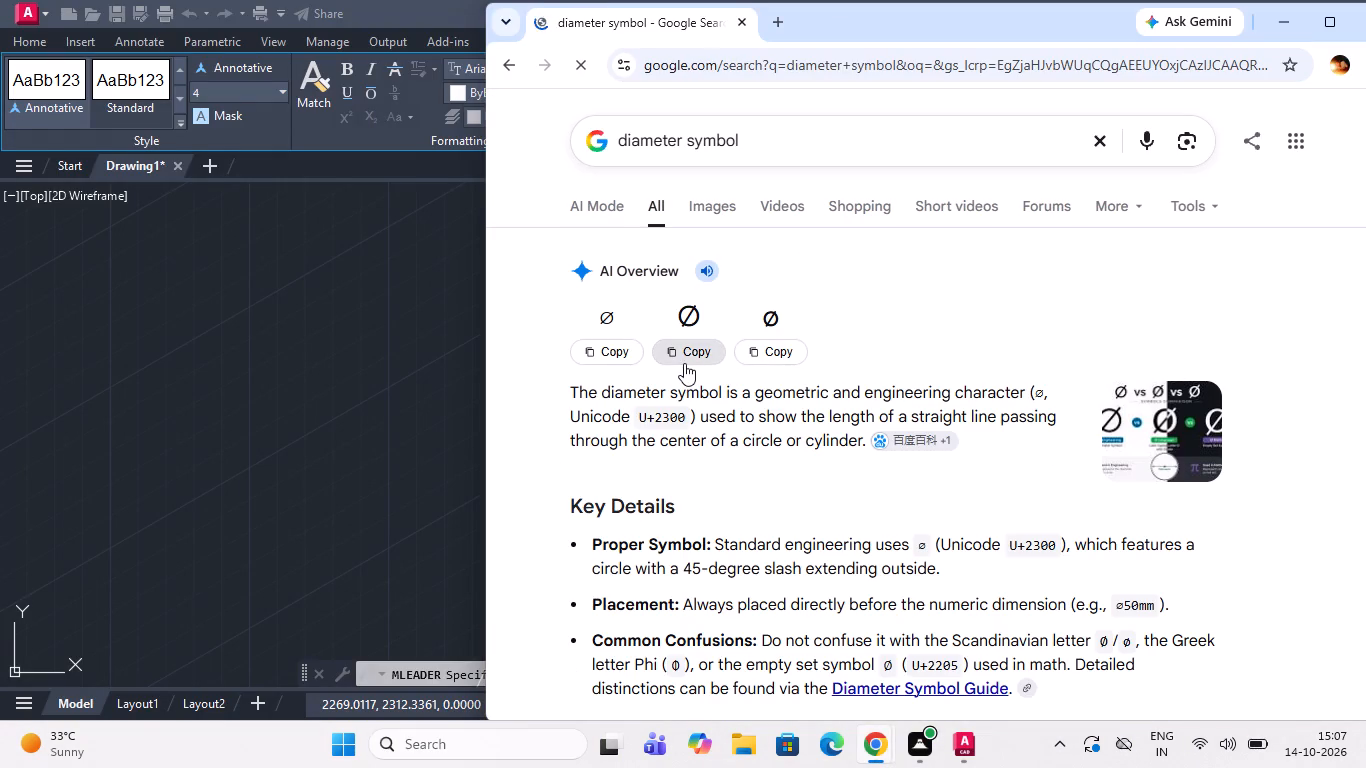
pyautogui.click(772, 348)
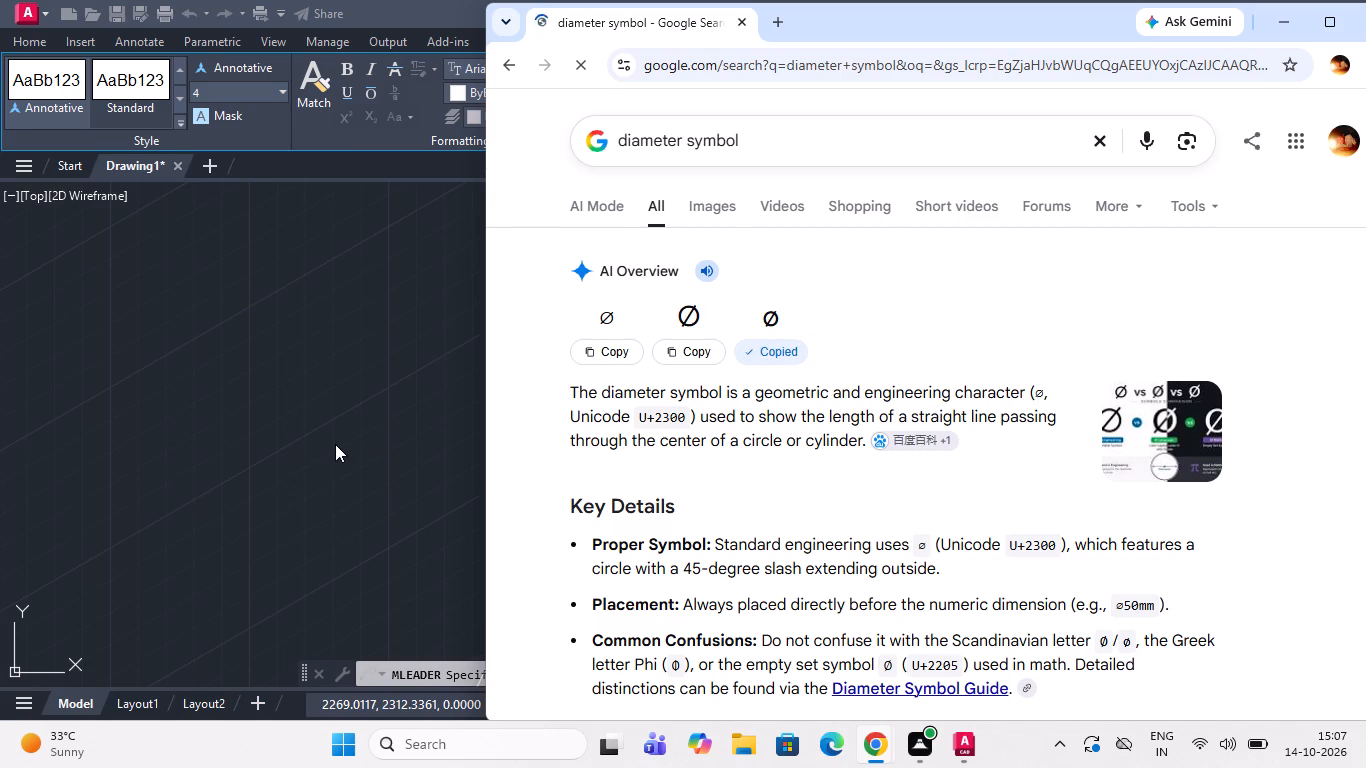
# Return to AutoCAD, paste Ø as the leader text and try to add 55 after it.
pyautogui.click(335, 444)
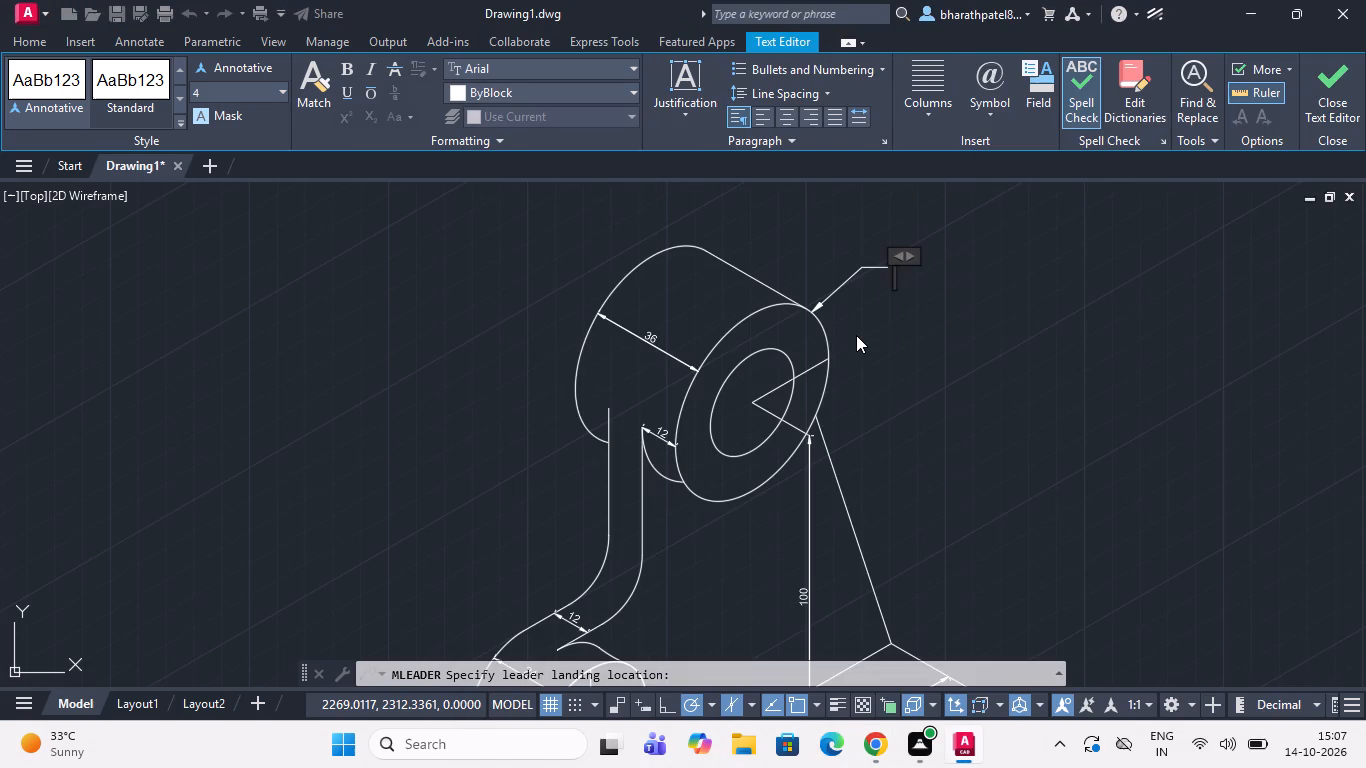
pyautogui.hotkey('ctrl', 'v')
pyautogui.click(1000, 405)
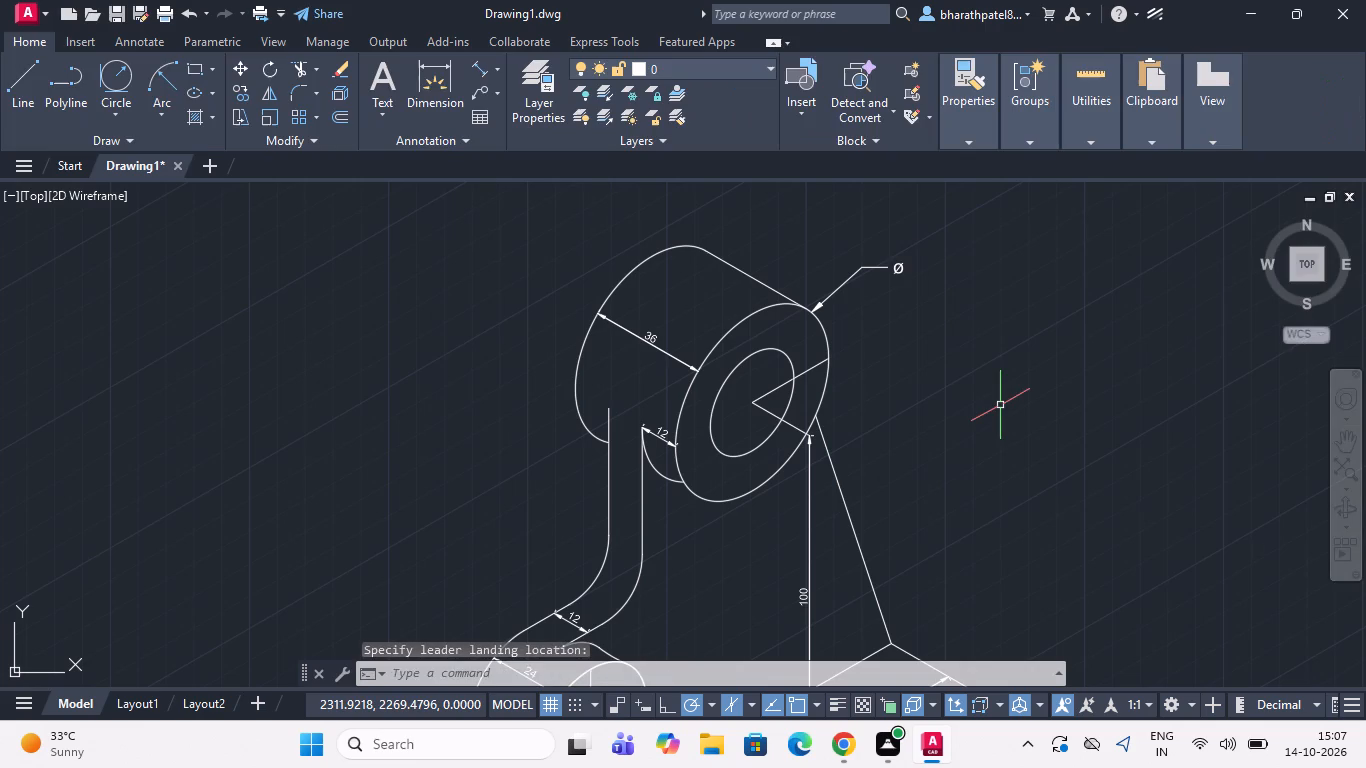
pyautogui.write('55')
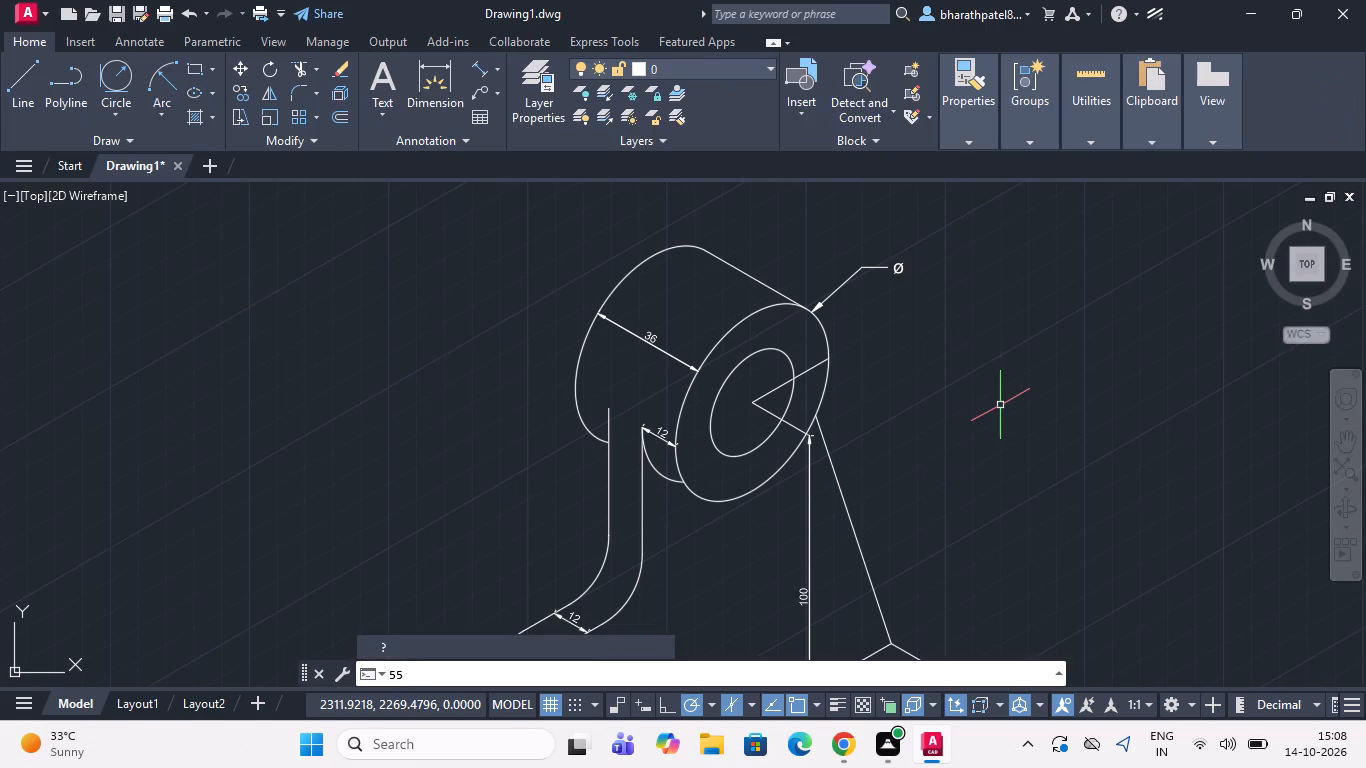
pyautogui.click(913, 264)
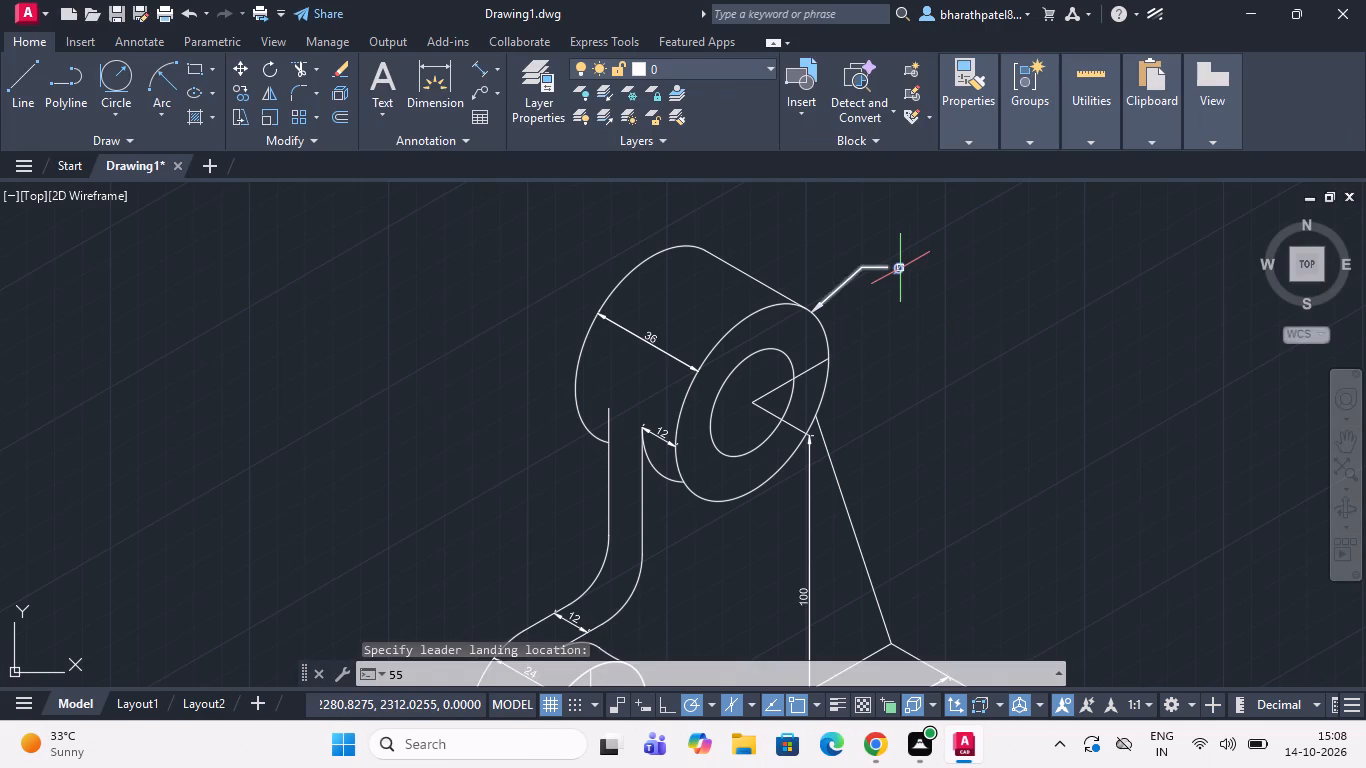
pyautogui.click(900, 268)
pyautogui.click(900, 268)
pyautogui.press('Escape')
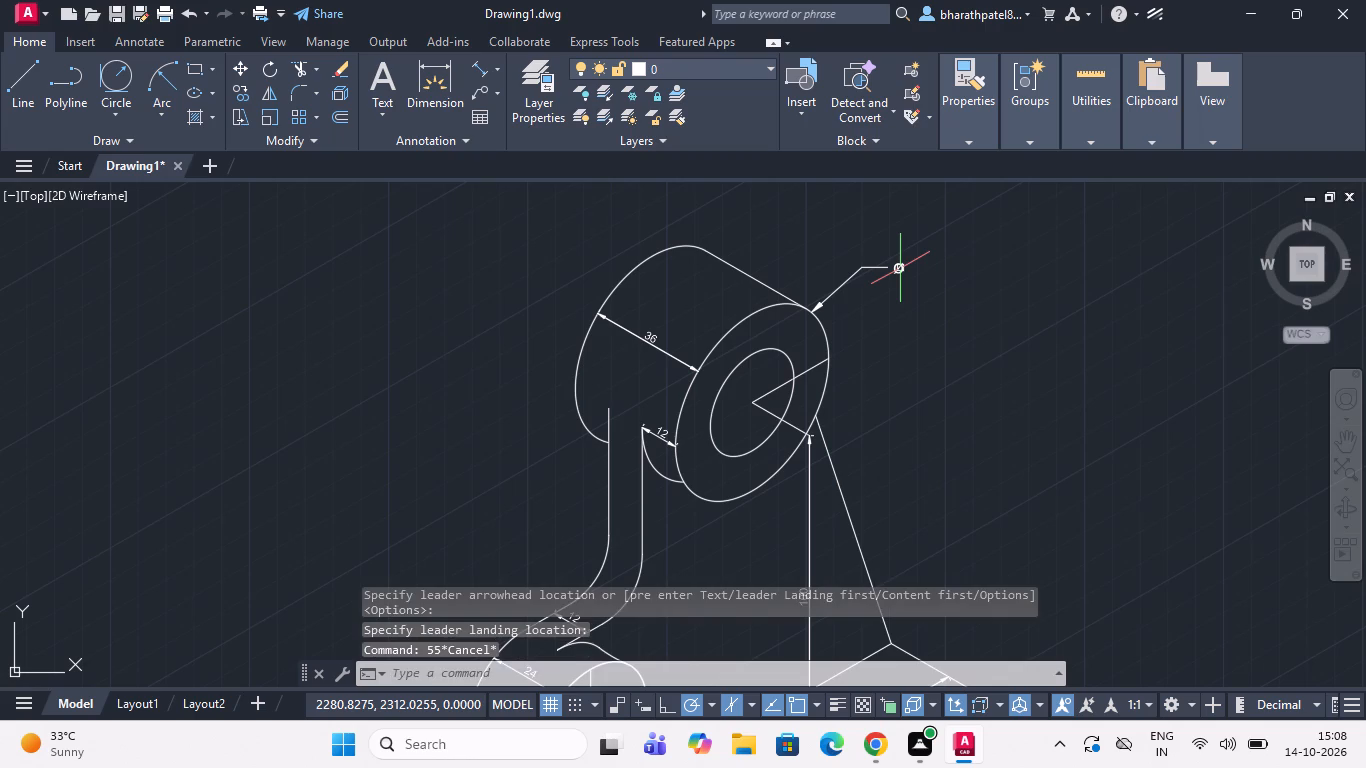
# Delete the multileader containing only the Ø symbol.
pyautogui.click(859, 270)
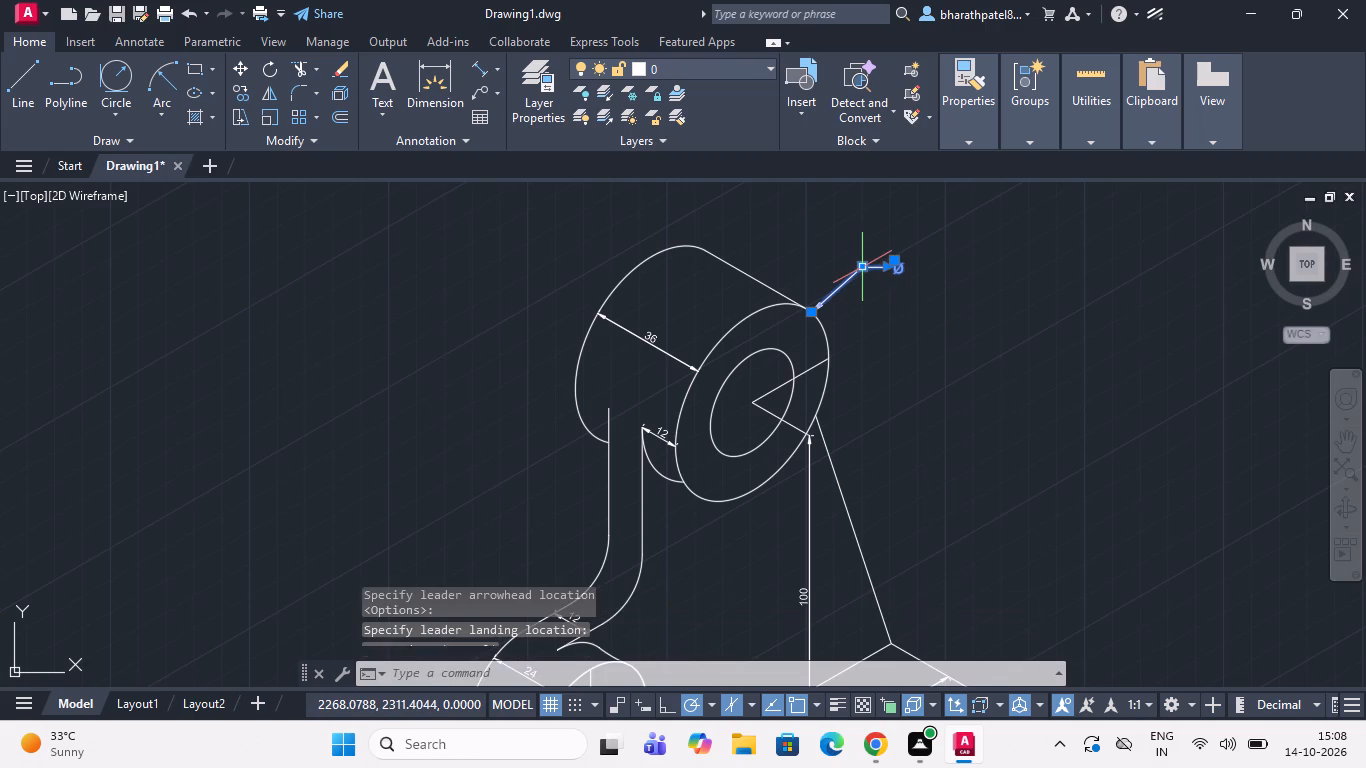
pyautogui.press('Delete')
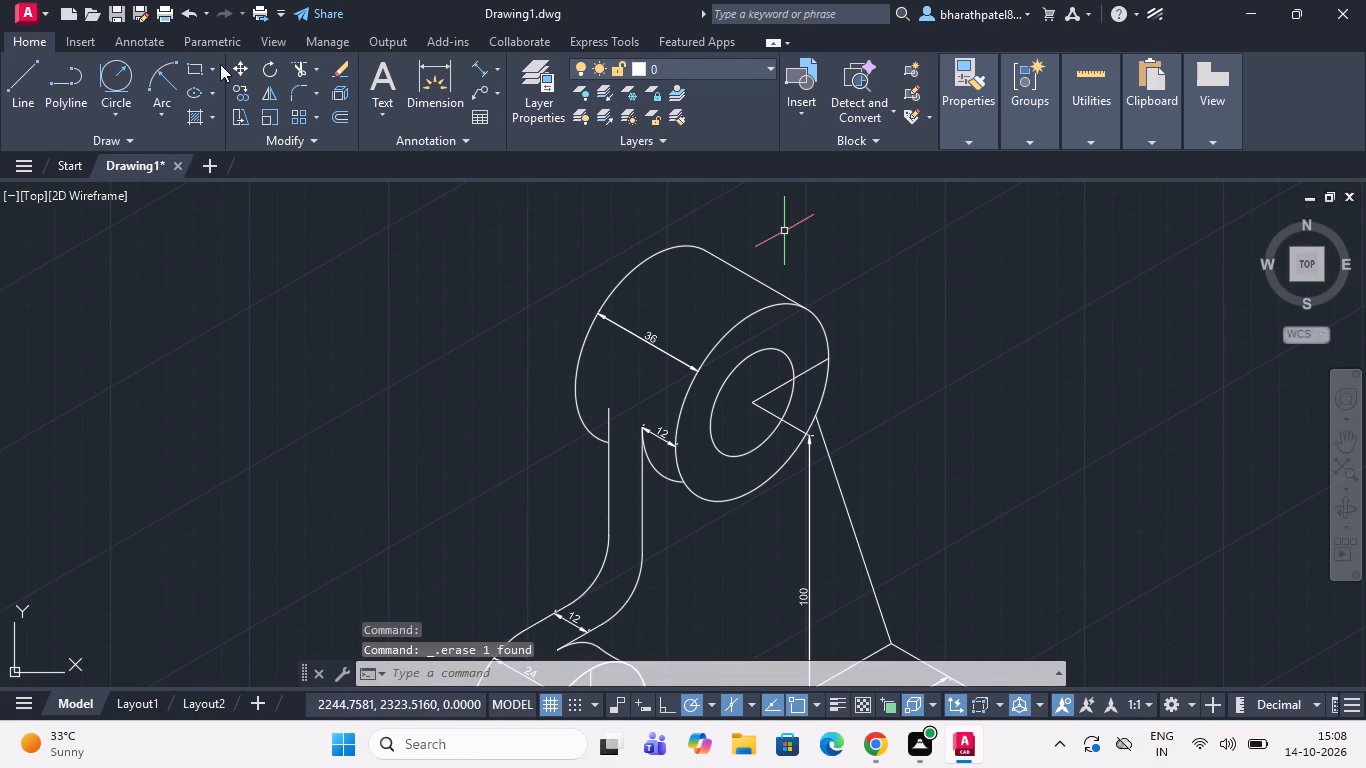
# Add a multileader reading Ø55 from the upper boss's front outer ellipse, with its landing up and outside the boss.
pyautogui.click(483, 96)
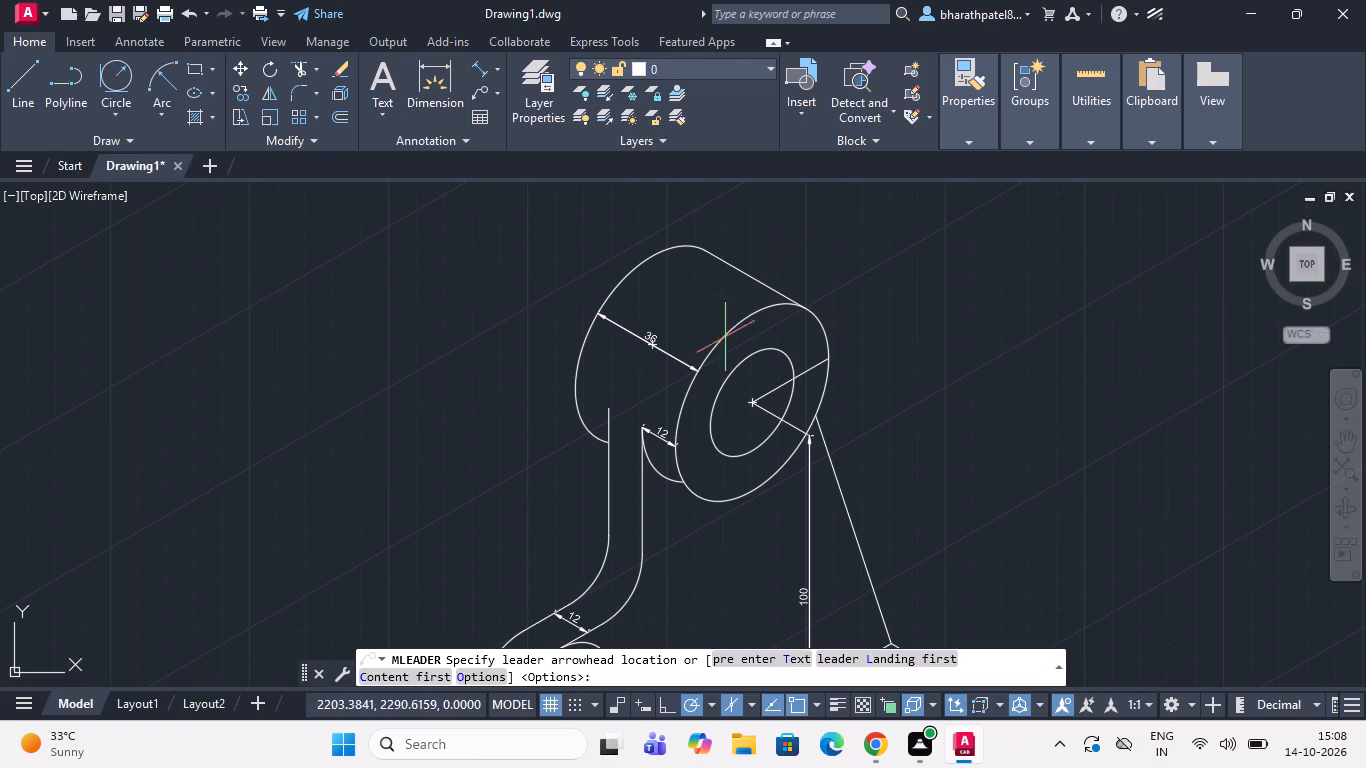
pyautogui.click(810, 315)
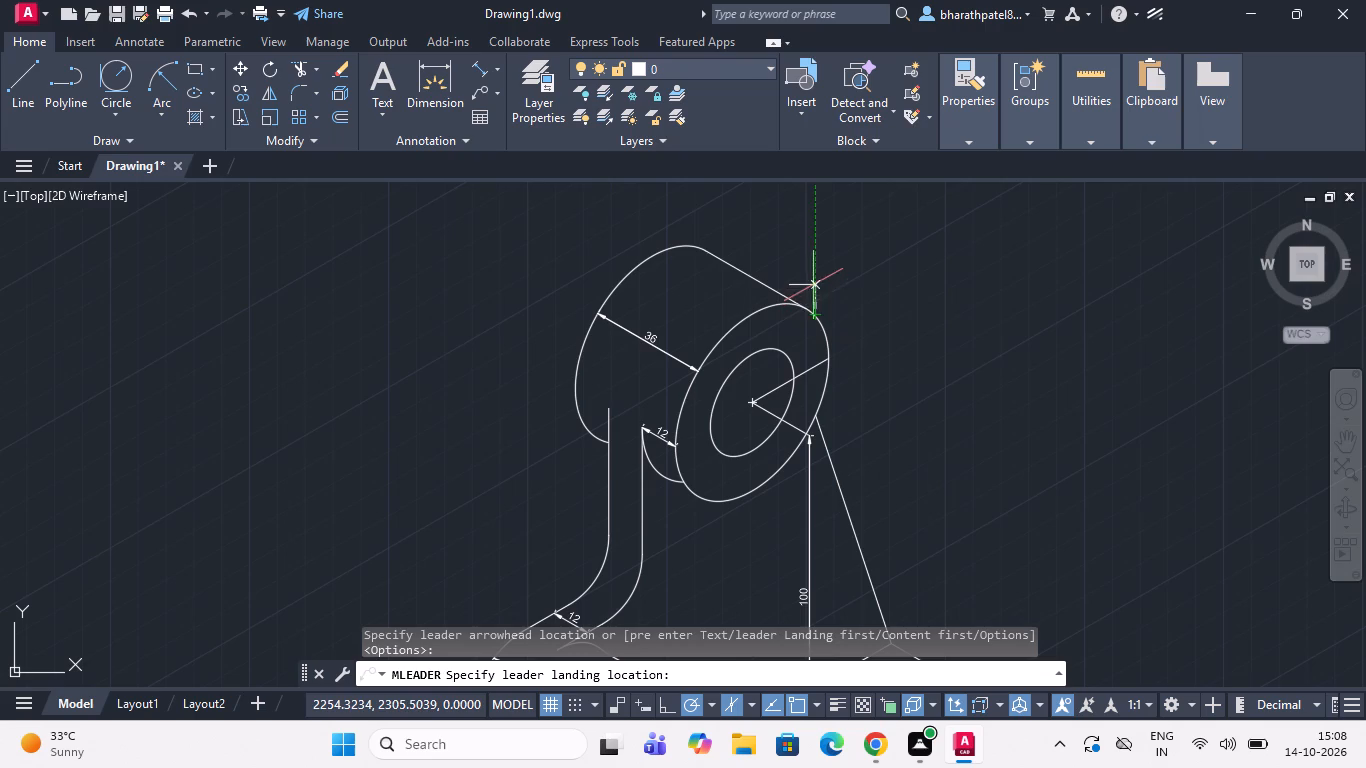
pyautogui.scroll(2, 849, 293)
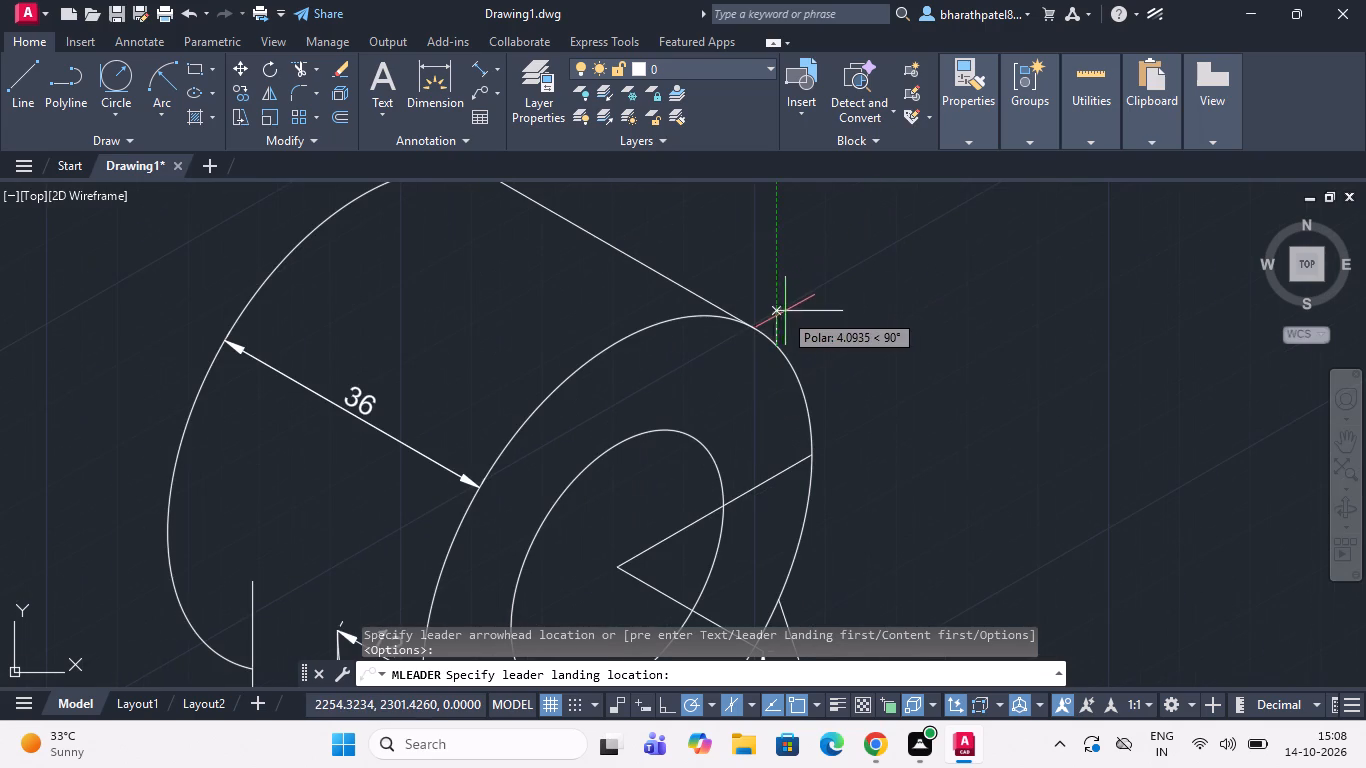
pyautogui.scroll(1, 809, 316)
pyautogui.scroll(-5, 796, 320)
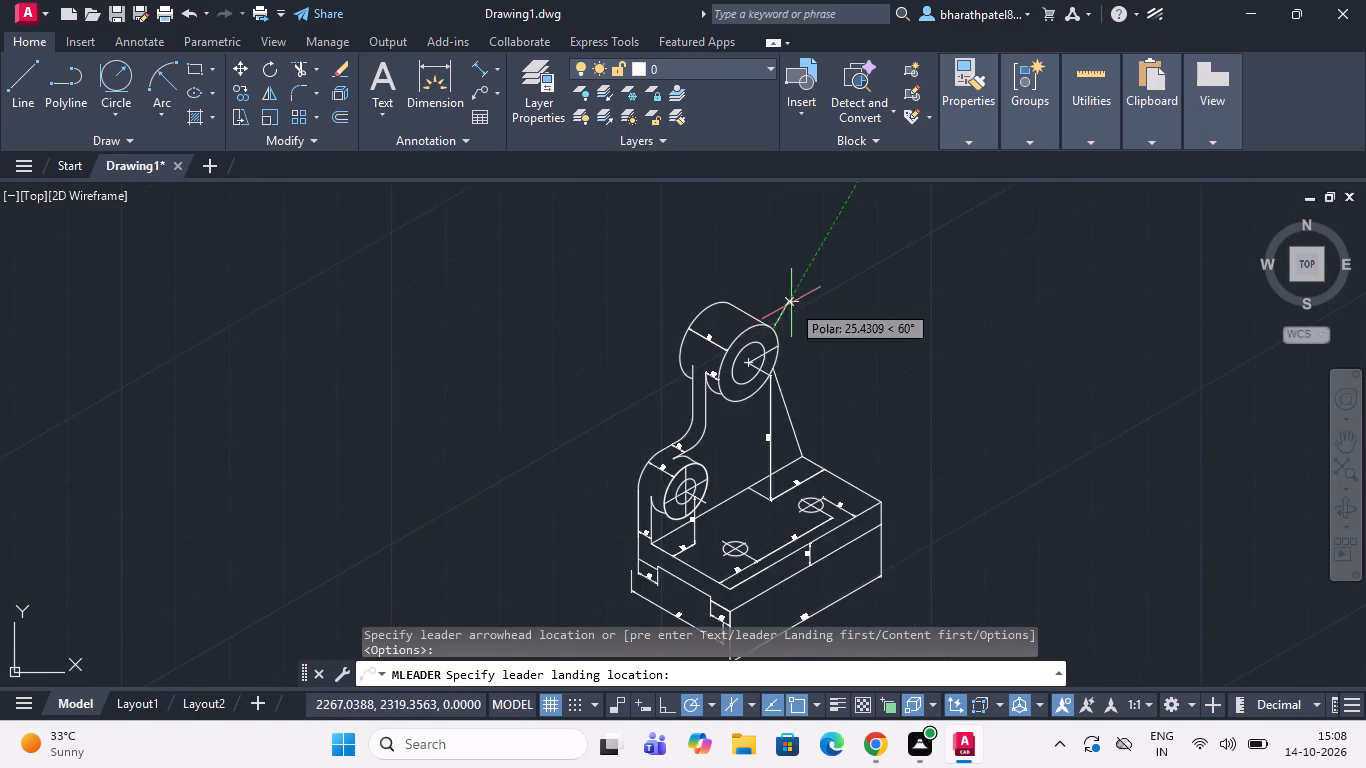
pyautogui.scroll(4, 791, 303)
pyautogui.click(780, 318)
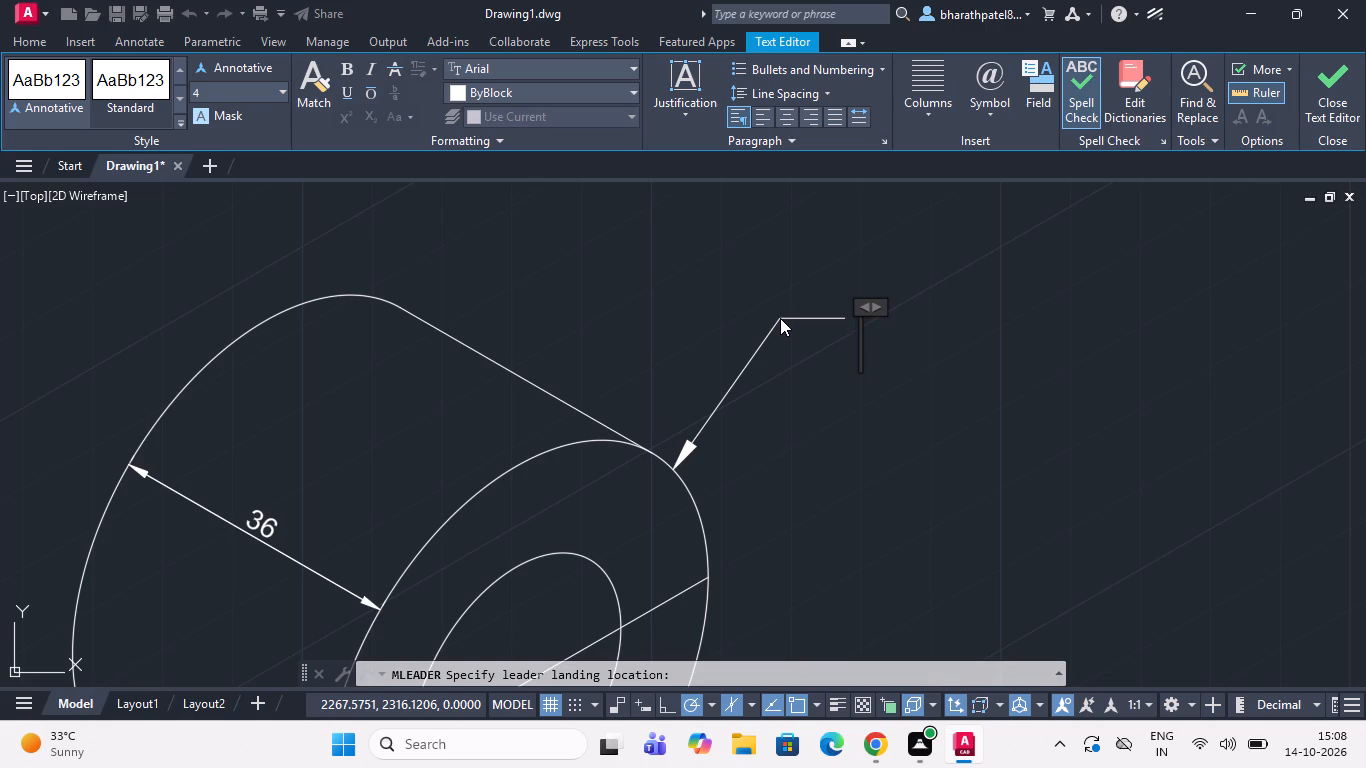
pyautogui.hotkey('ctrl', 'v')
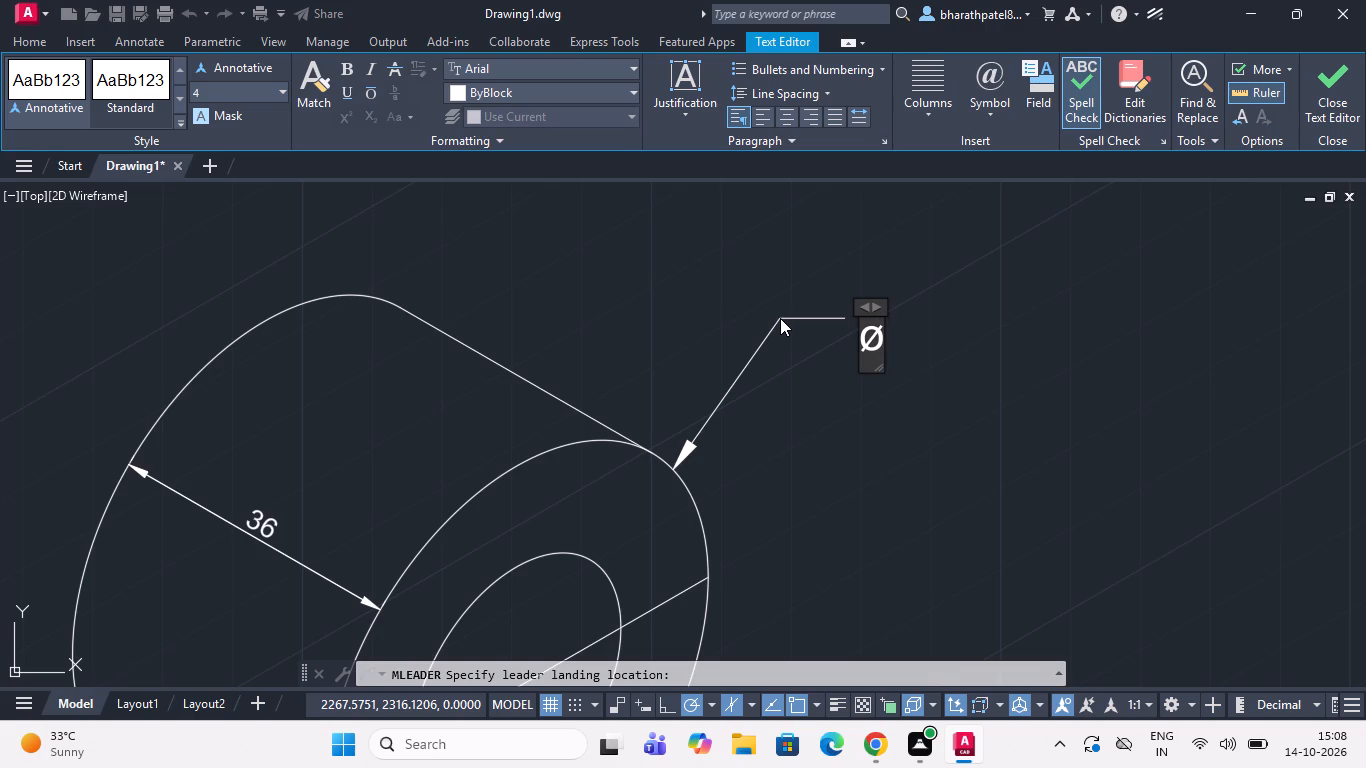
pyautogui.write('55')
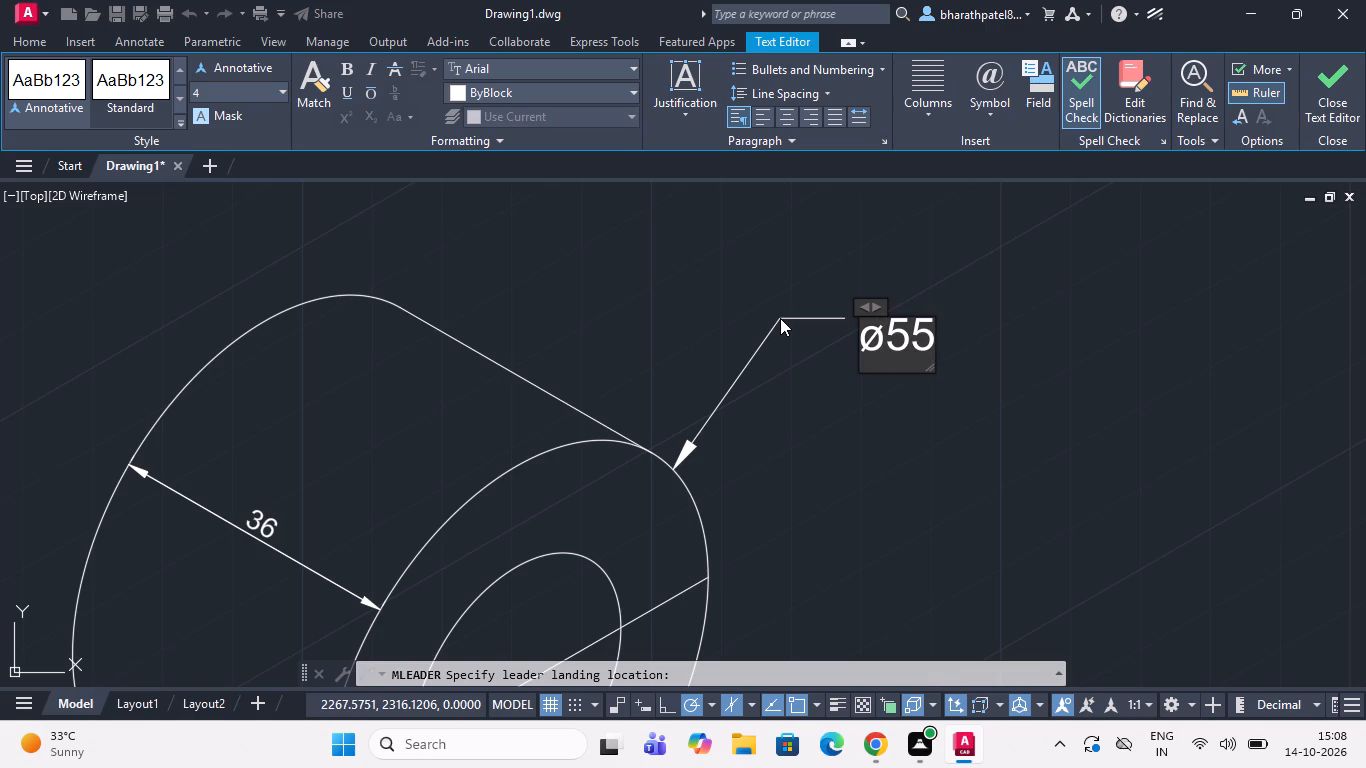
pyautogui.press('Return')
pyautogui.click(997, 353)
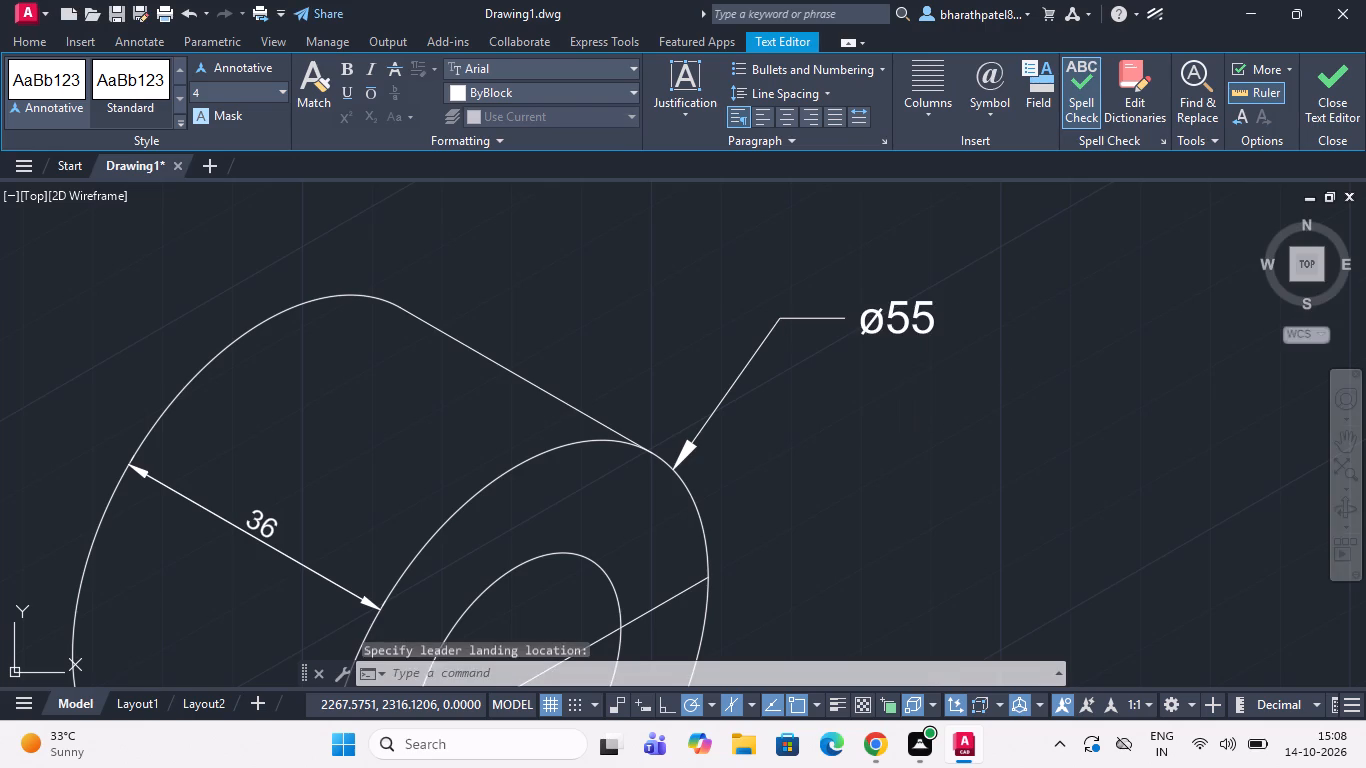
# Add a multileader reading Ø30 from the upper boss's inner hole ellipse, with its landing outside the boss.
pyautogui.scroll(-2, 721, 333)
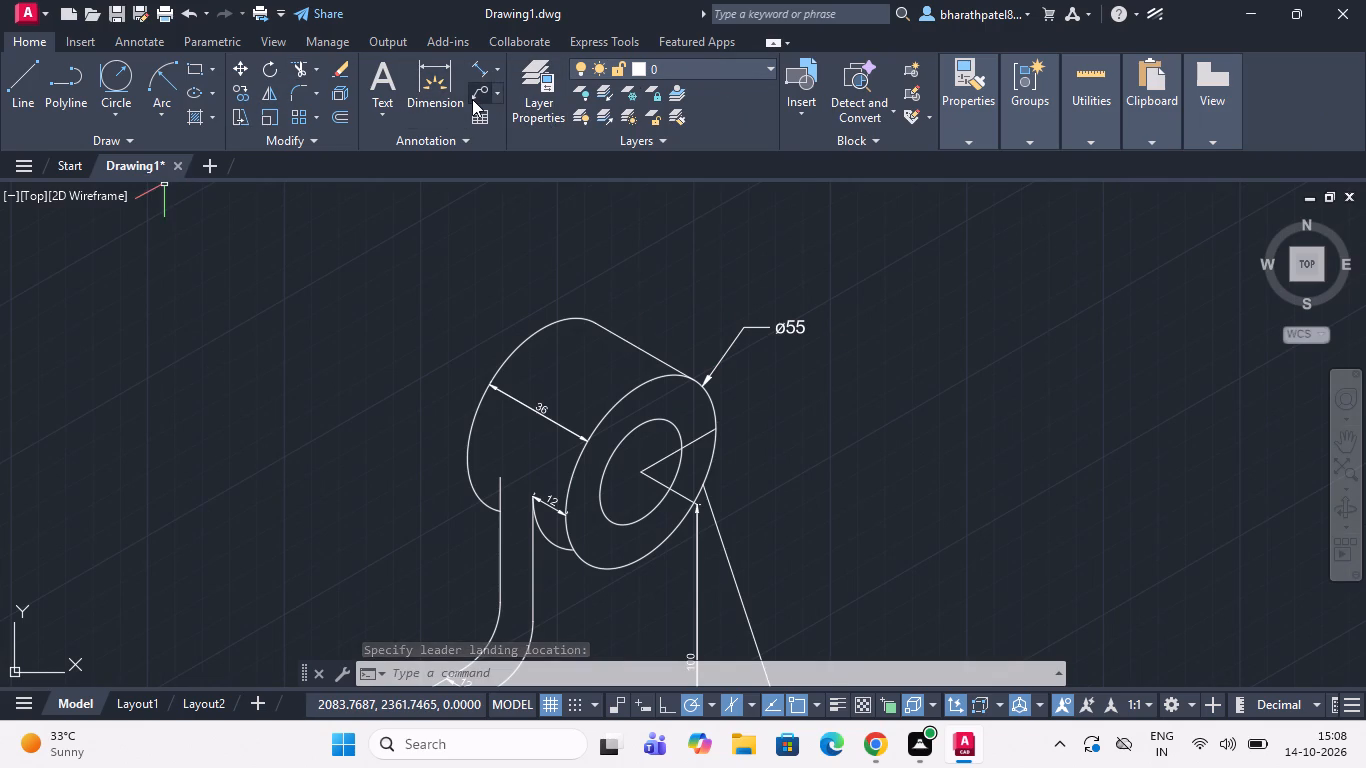
pyautogui.click(472, 99)
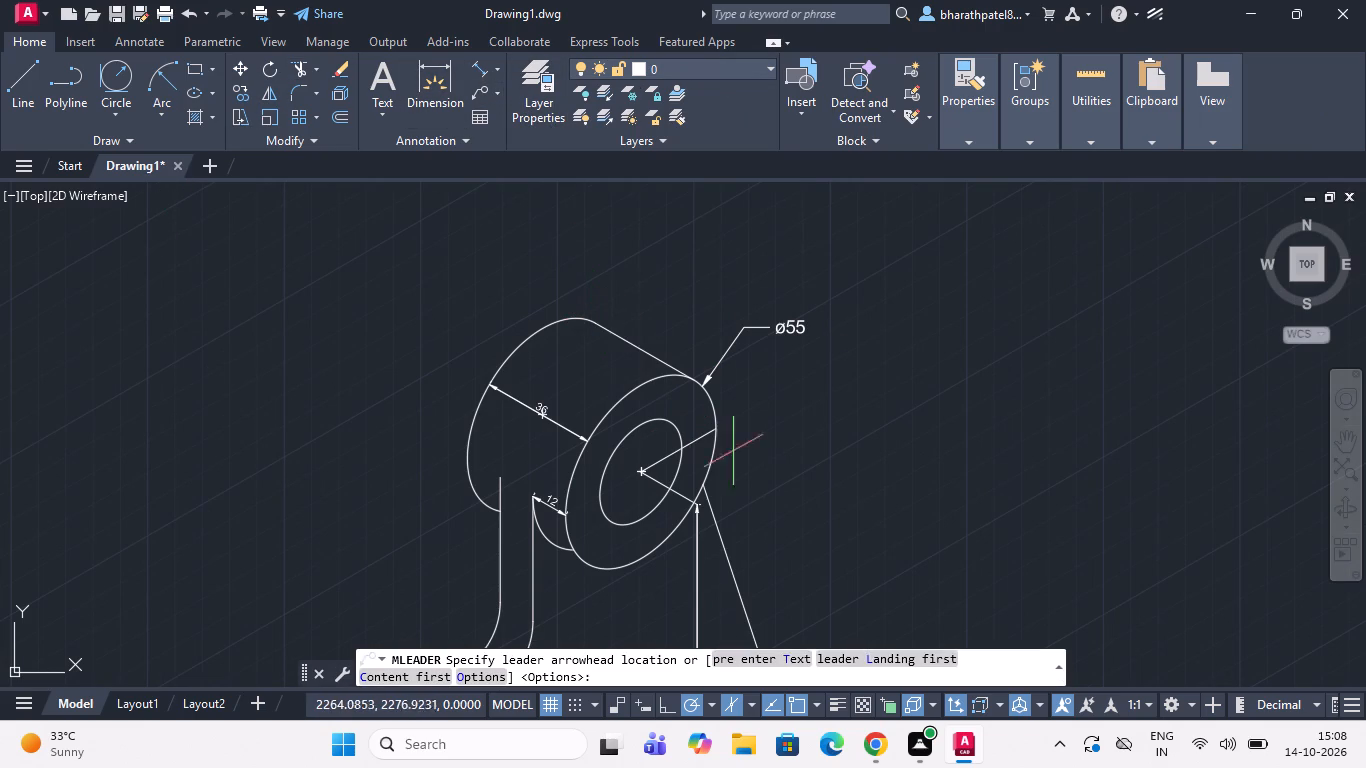
pyautogui.scroll(-1, 767, 462)
pyautogui.scroll(3, 764, 512)
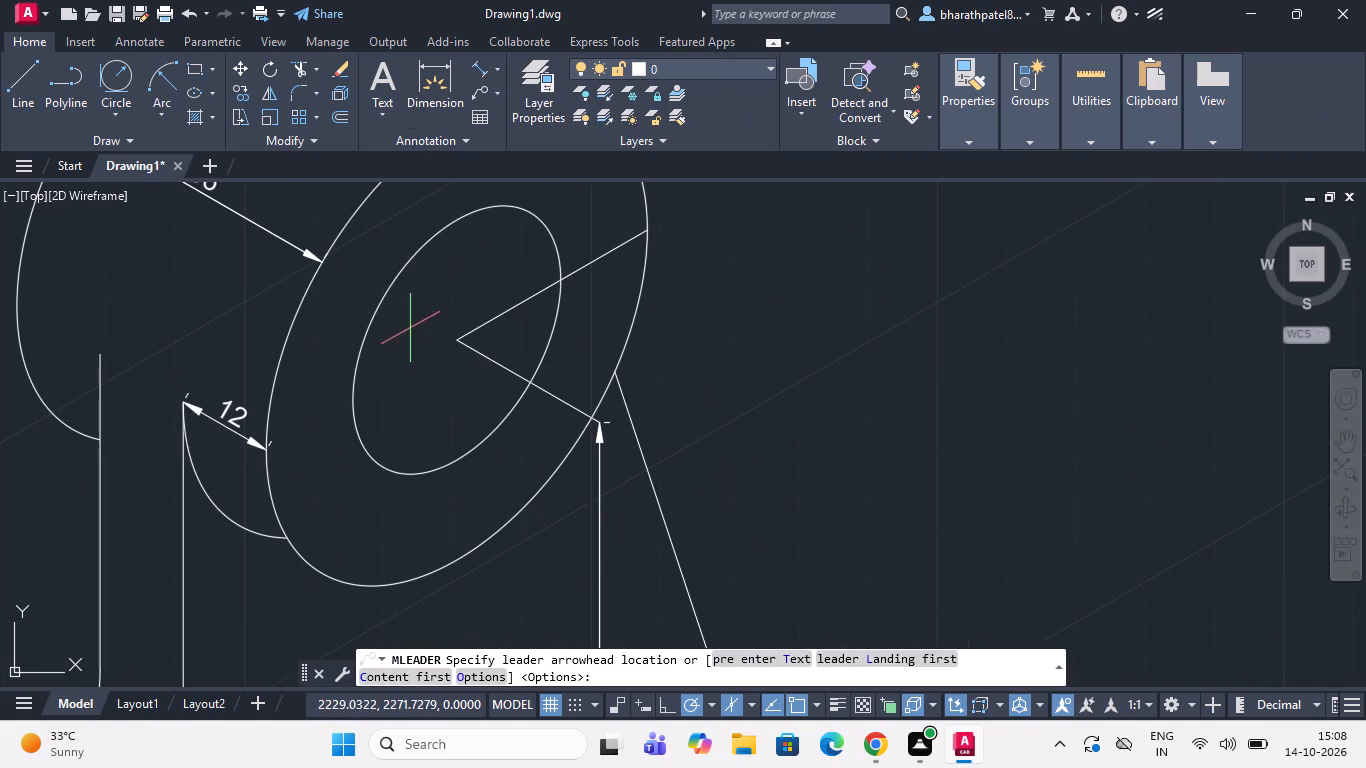
pyautogui.click(547, 340)
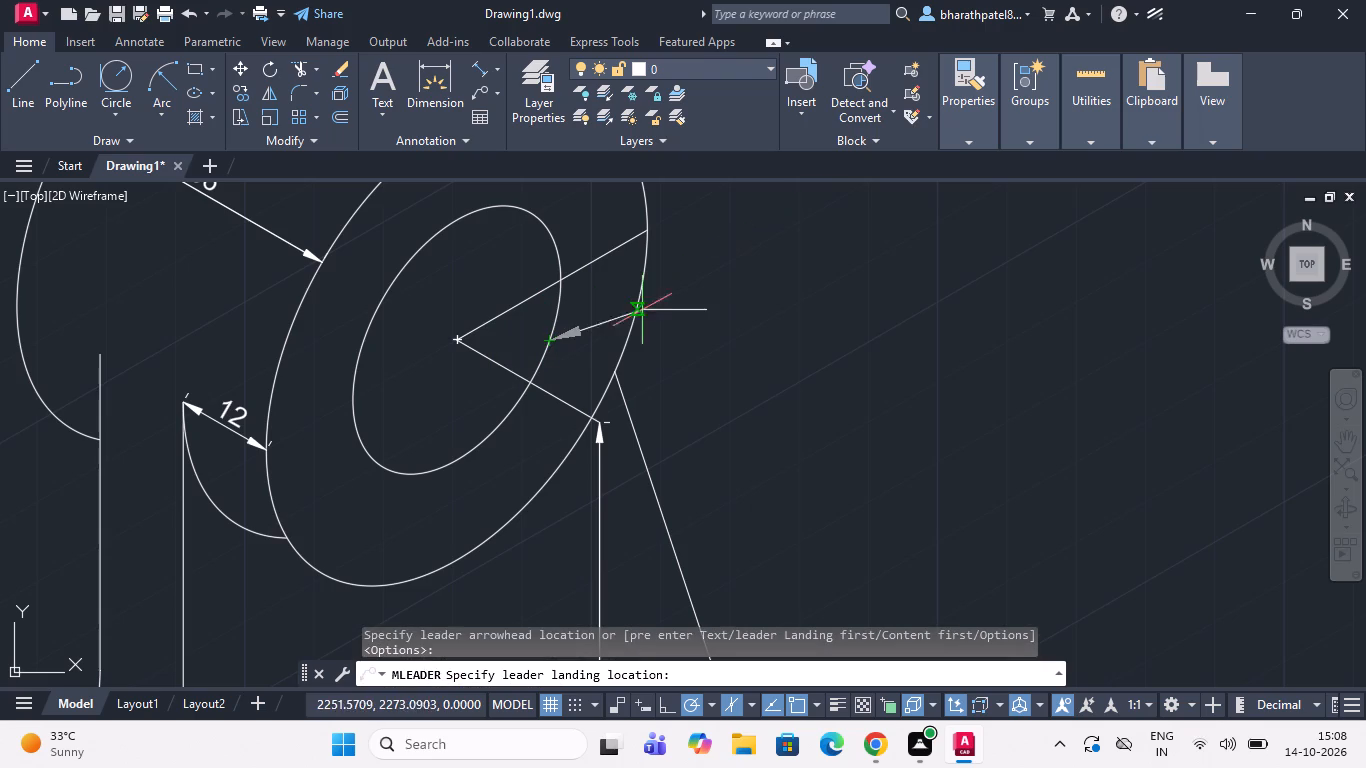
pyautogui.click(698, 270)
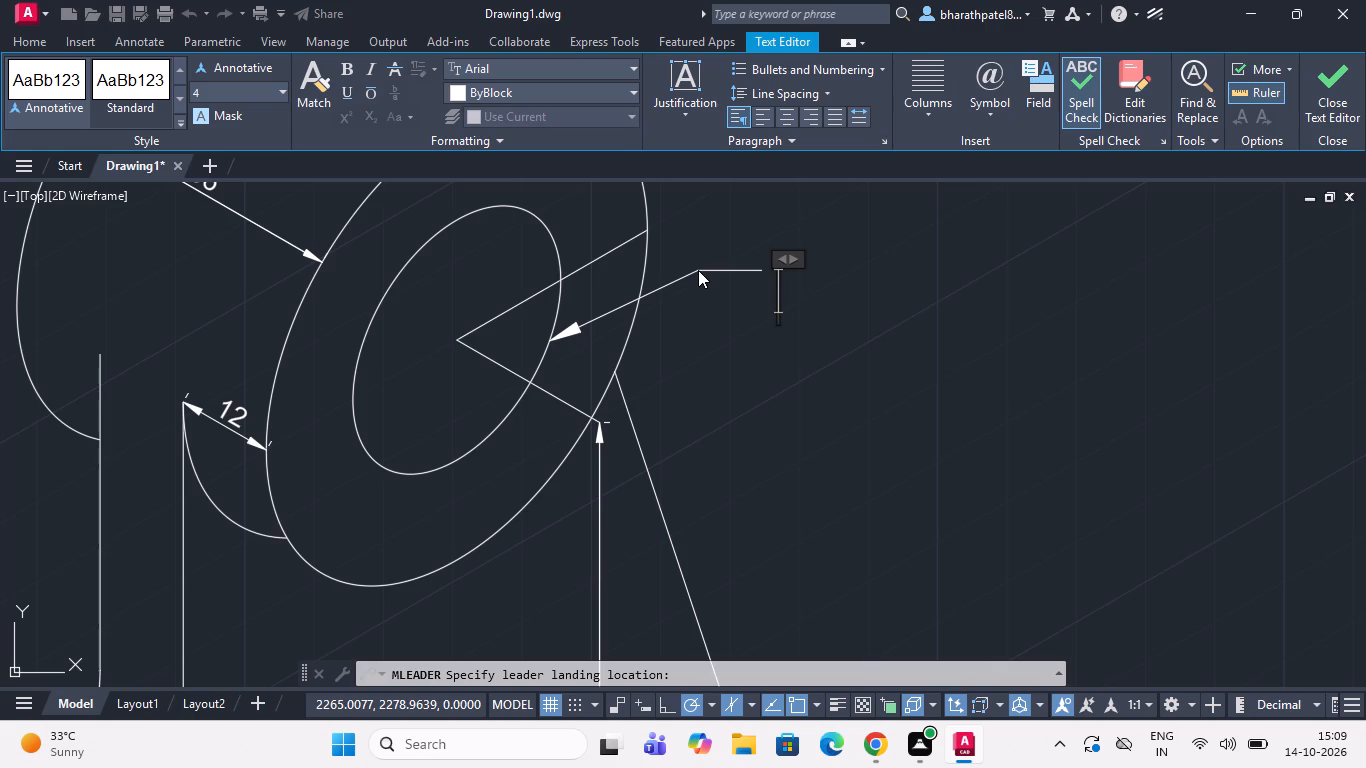
pyautogui.hotkey('ctrl', 'v')
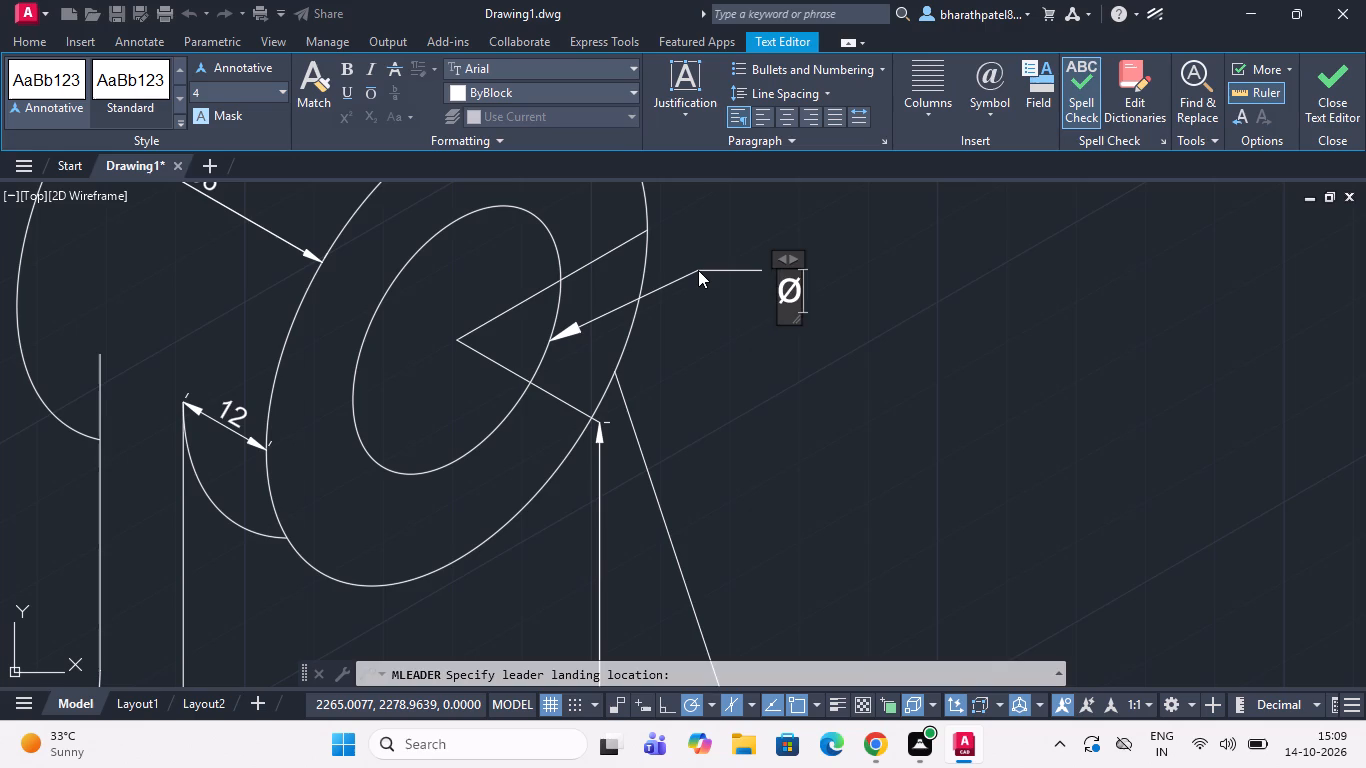
pyautogui.write('30')
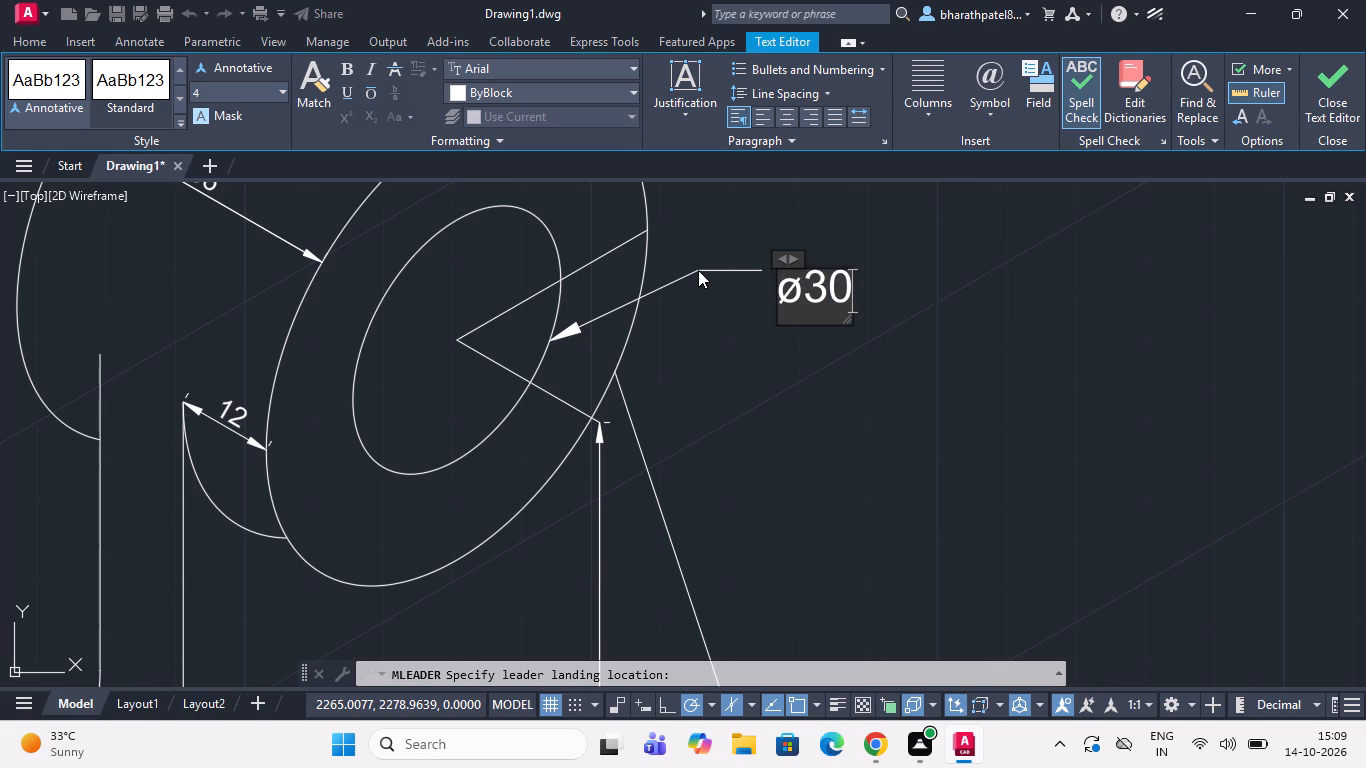
pyautogui.click(838, 342)
# Add a multileader reading "Ø16 x2 holes" from the rear hole on the base's top face, with its landing above the base.
pyautogui.scroll(-3, 838, 342)
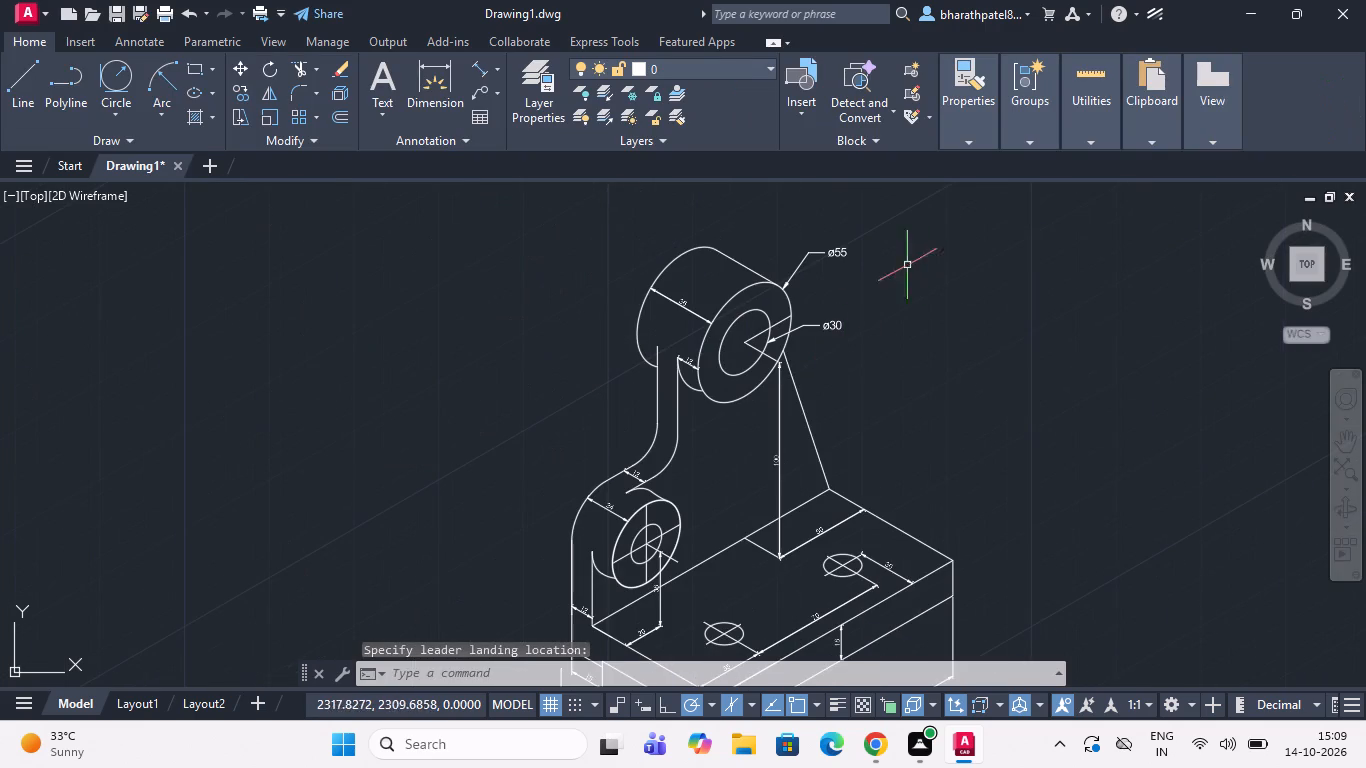
pyautogui.scroll(1, 841, 395)
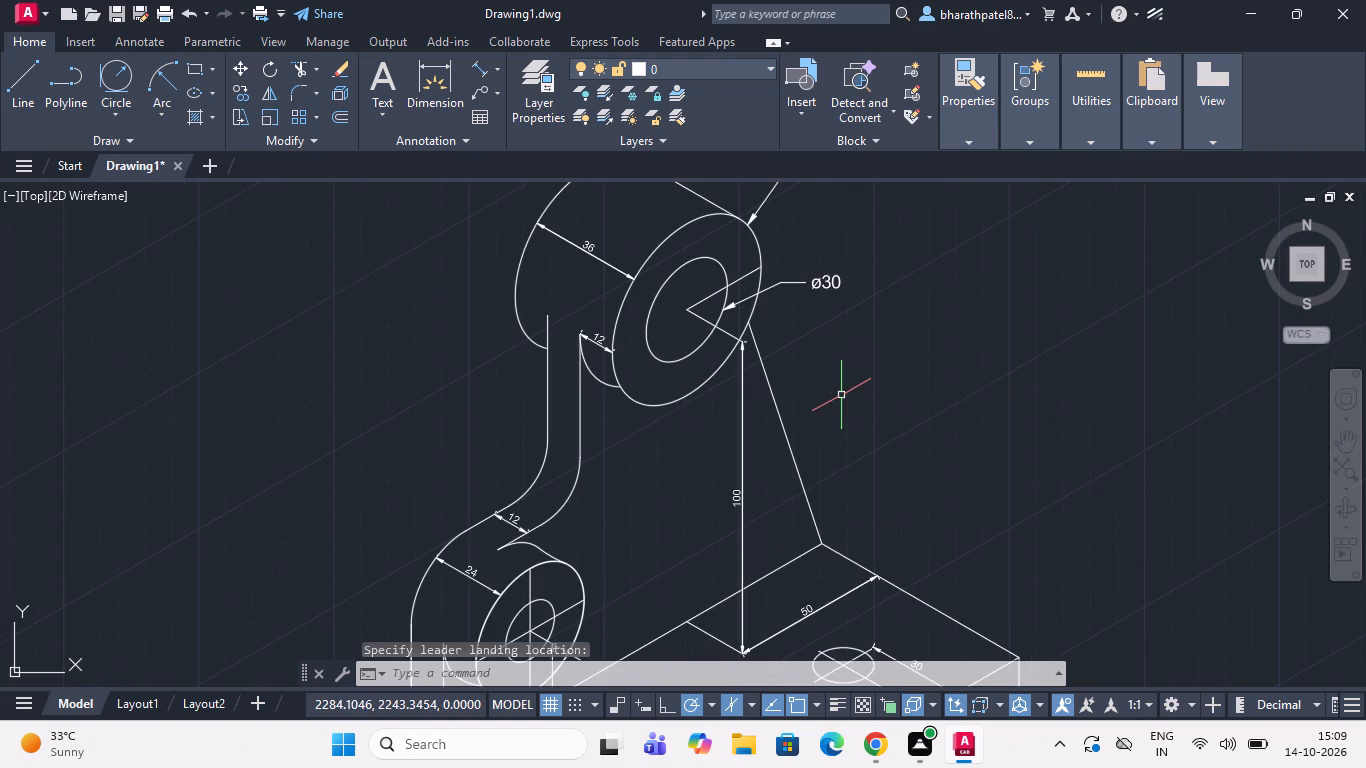
pyautogui.scroll(-2, 803, 338)
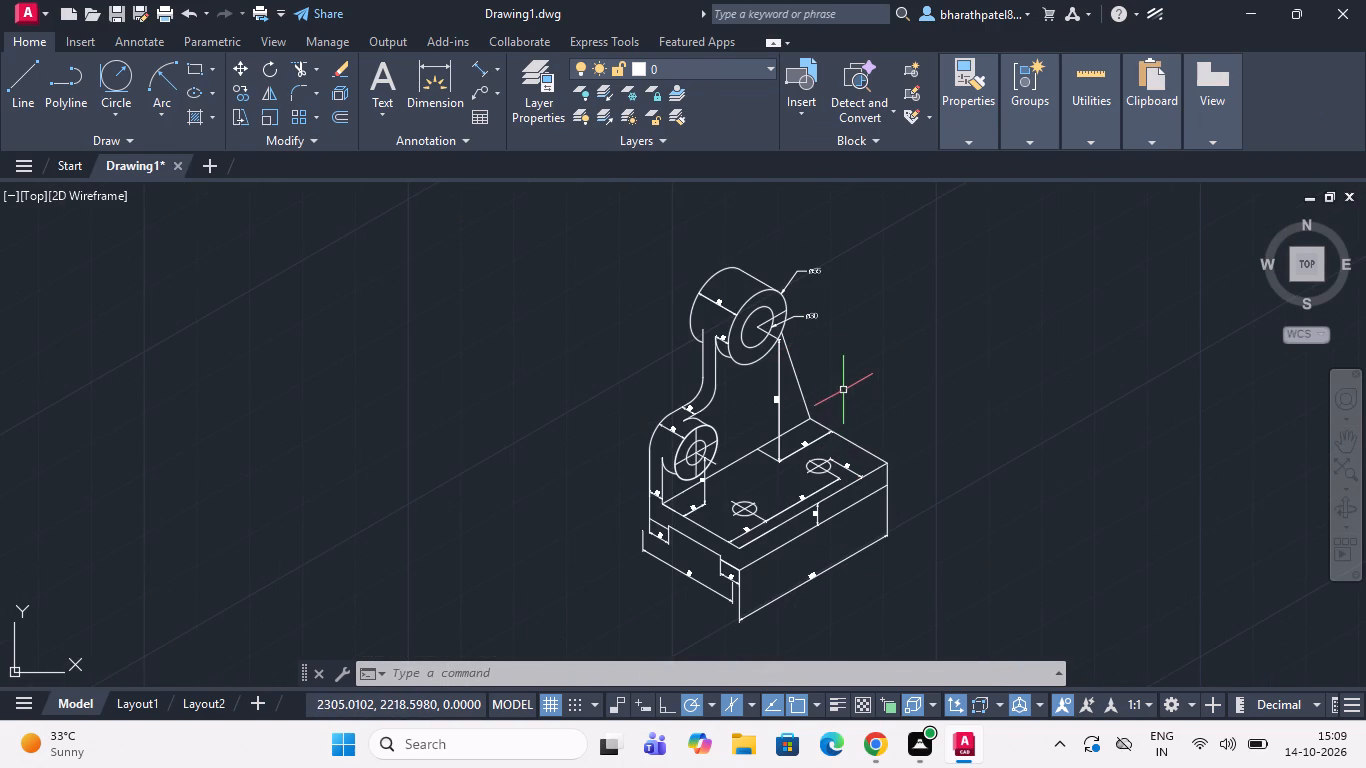
pyautogui.scroll(2, 877, 500)
pyautogui.scroll(-1, 876, 496)
pyautogui.scroll(1, 930, 416)
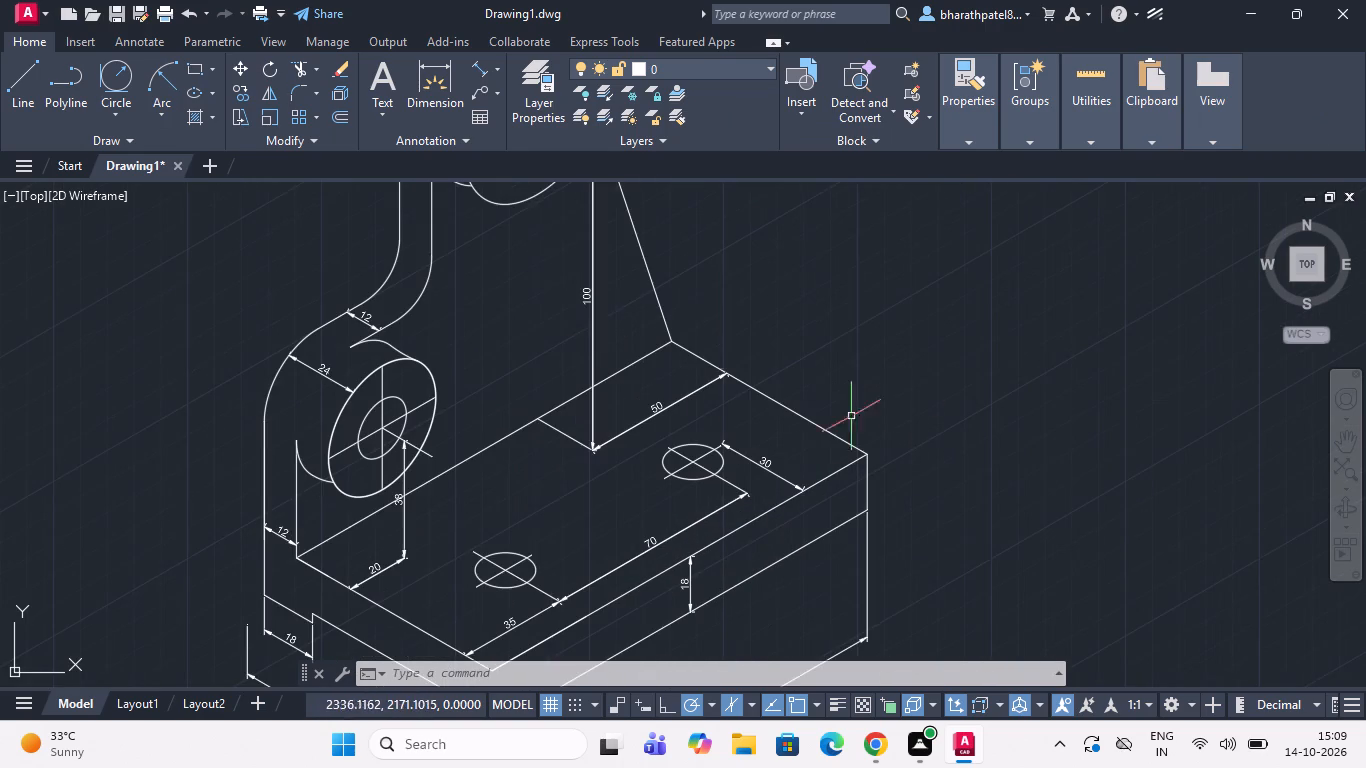
pyautogui.click(483, 92)
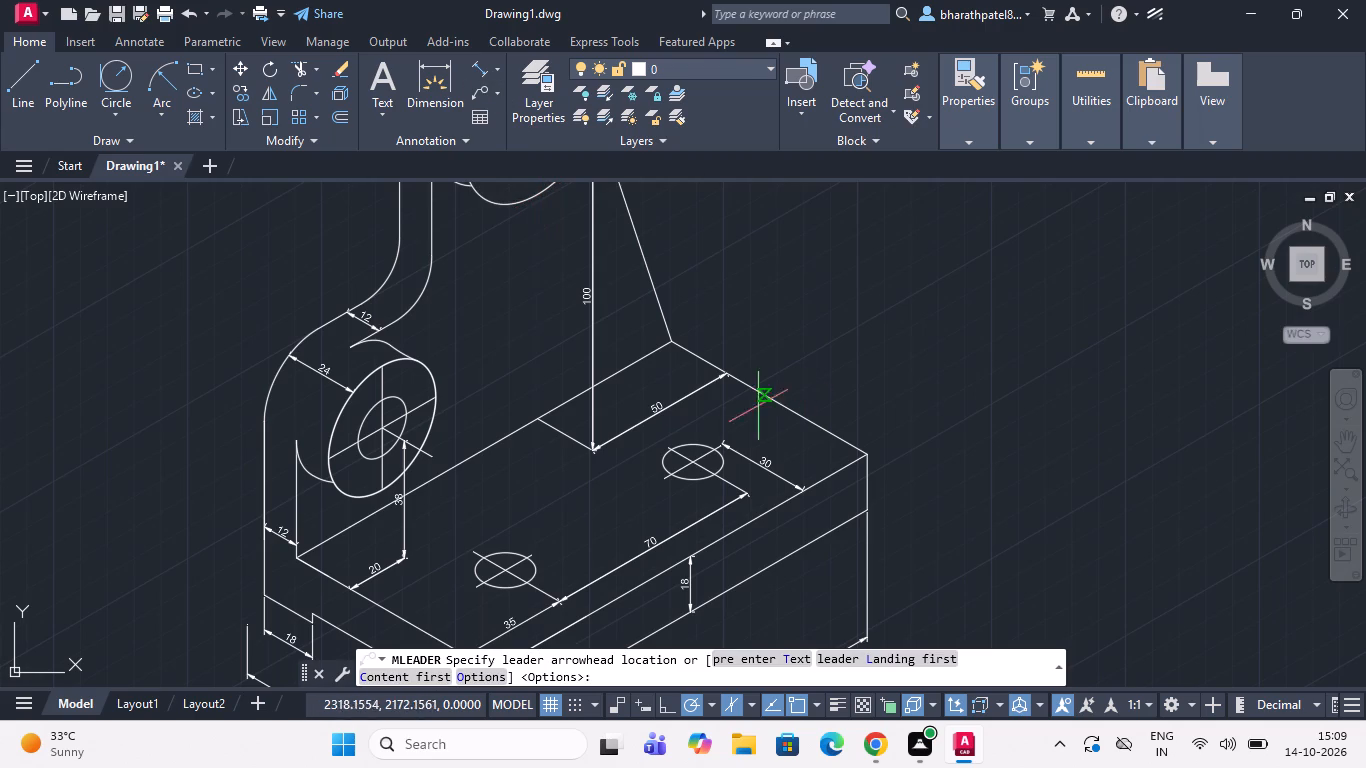
pyautogui.click(704, 439)
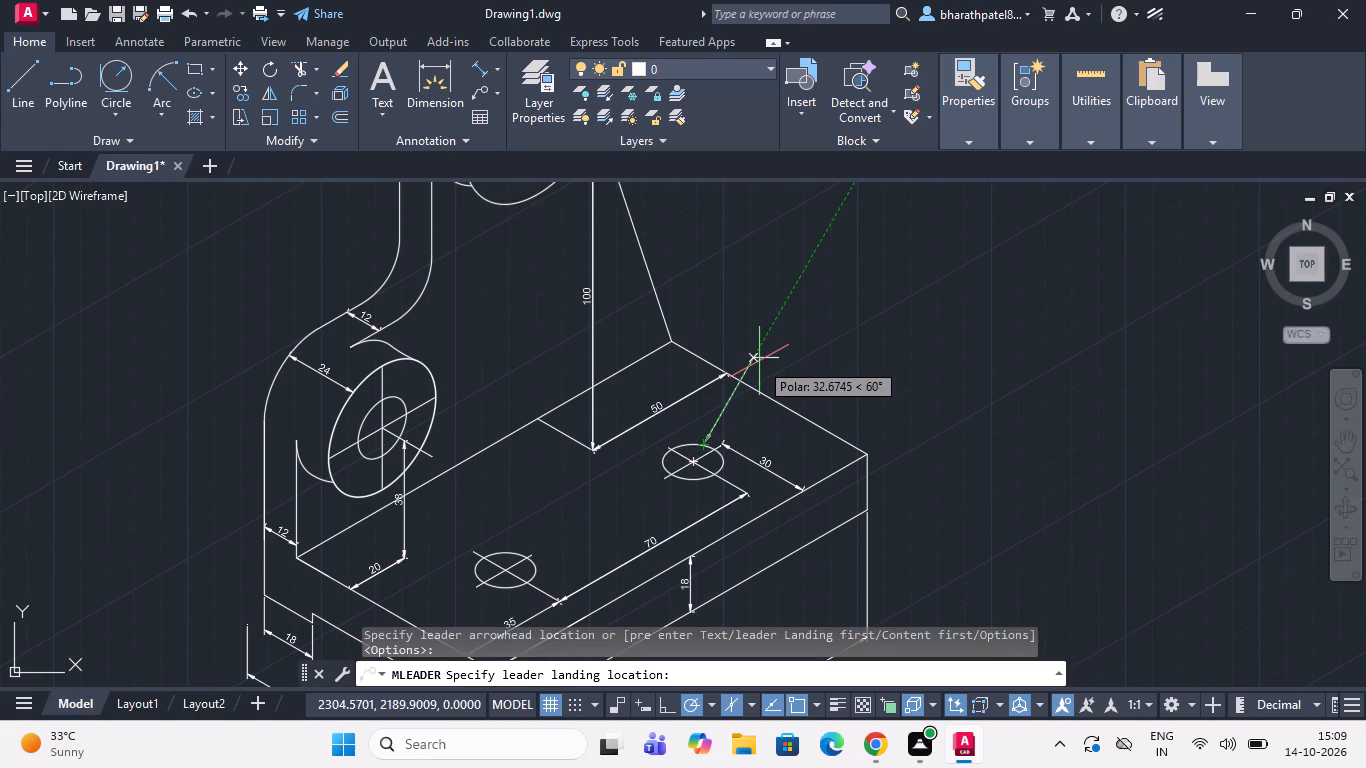
pyautogui.click(759, 361)
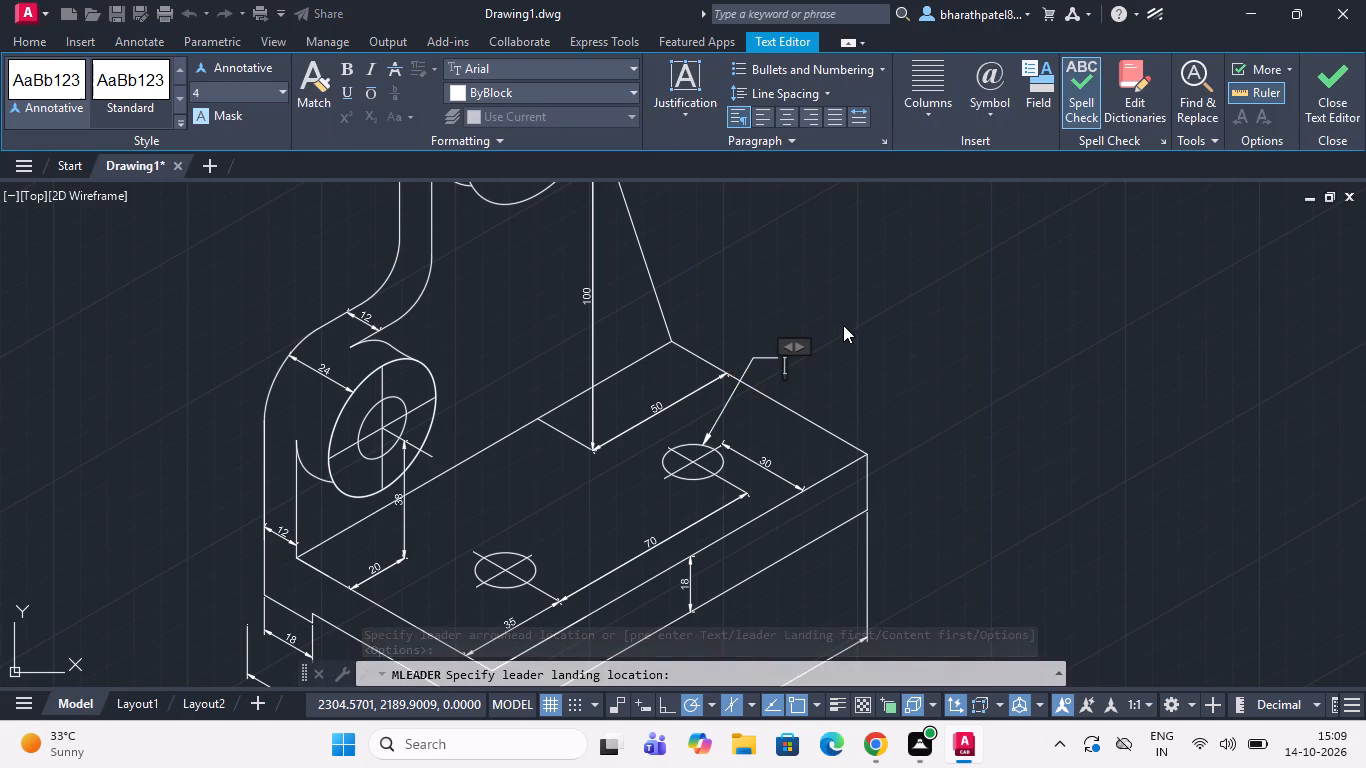
pyautogui.hotkey('ctrl', 'v')
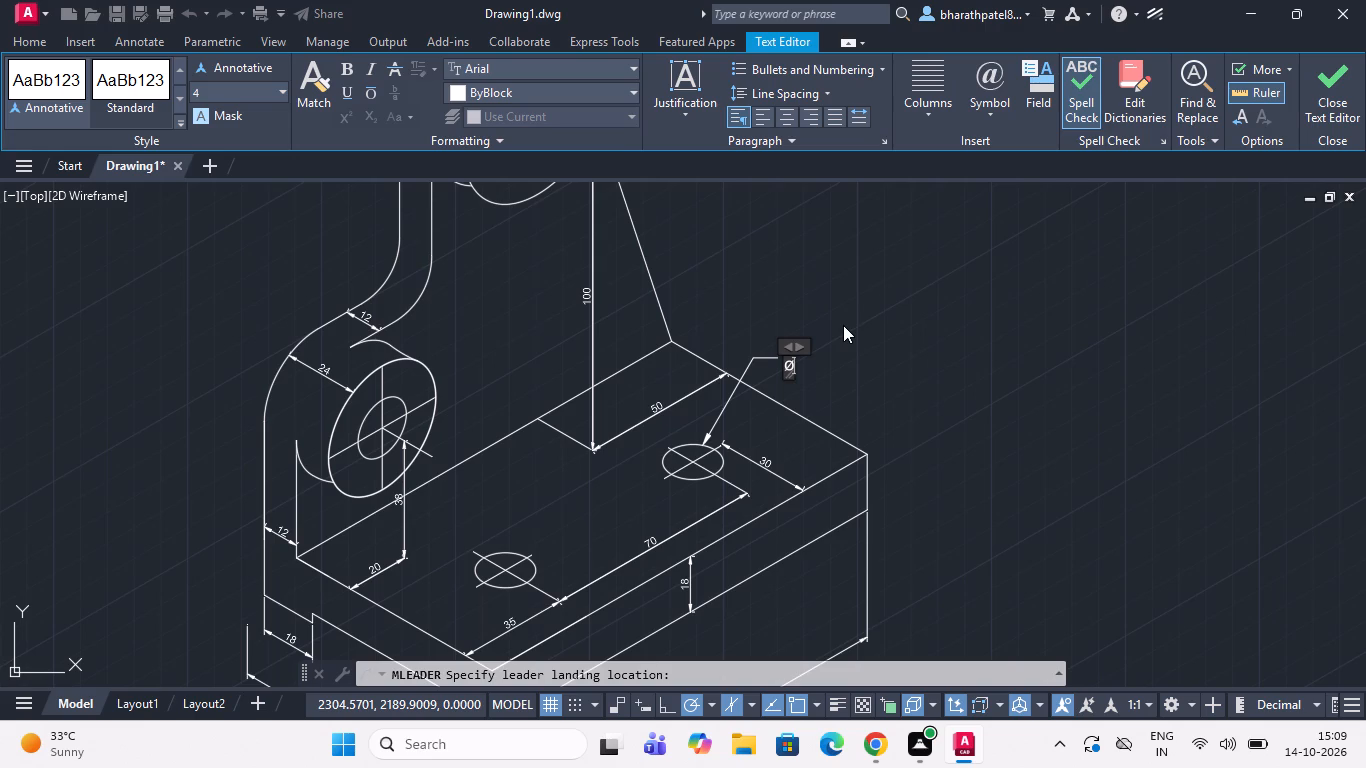
pyautogui.write('16')
pyautogui.press('space')
pyautogui.write('x')
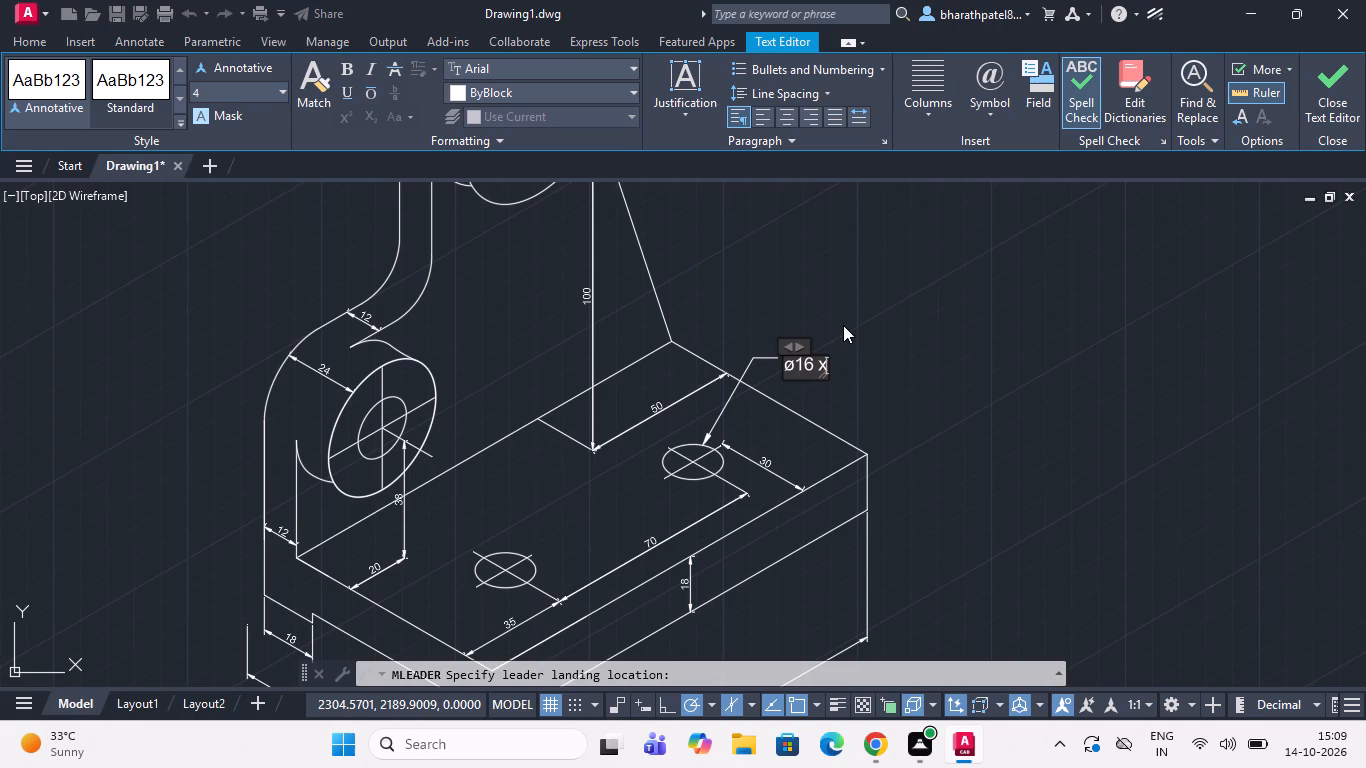
pyautogui.press('2')
pyautogui.press('space')
pyautogui.write('holes')
pyautogui.press('Return')
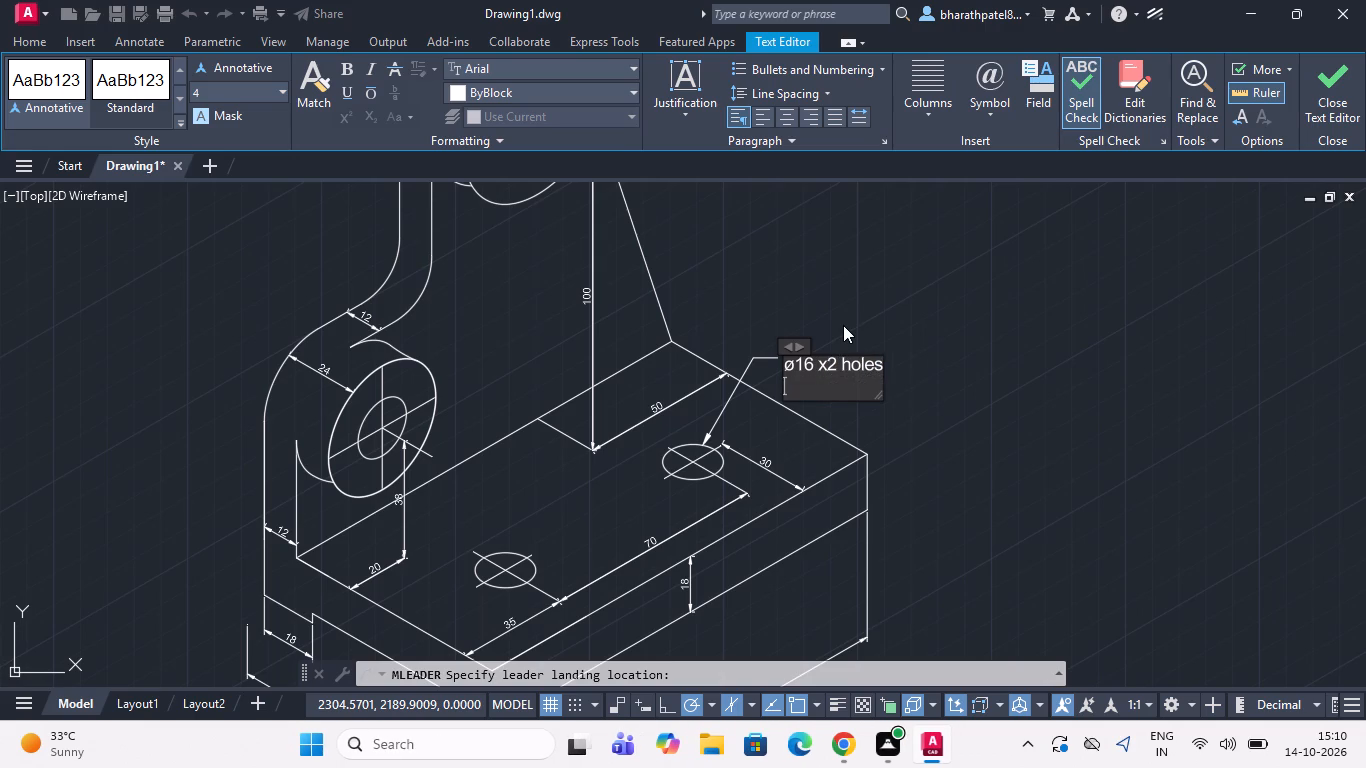
pyautogui.moveTo(1055, 395); pyautogui.dragTo(1064, 392)
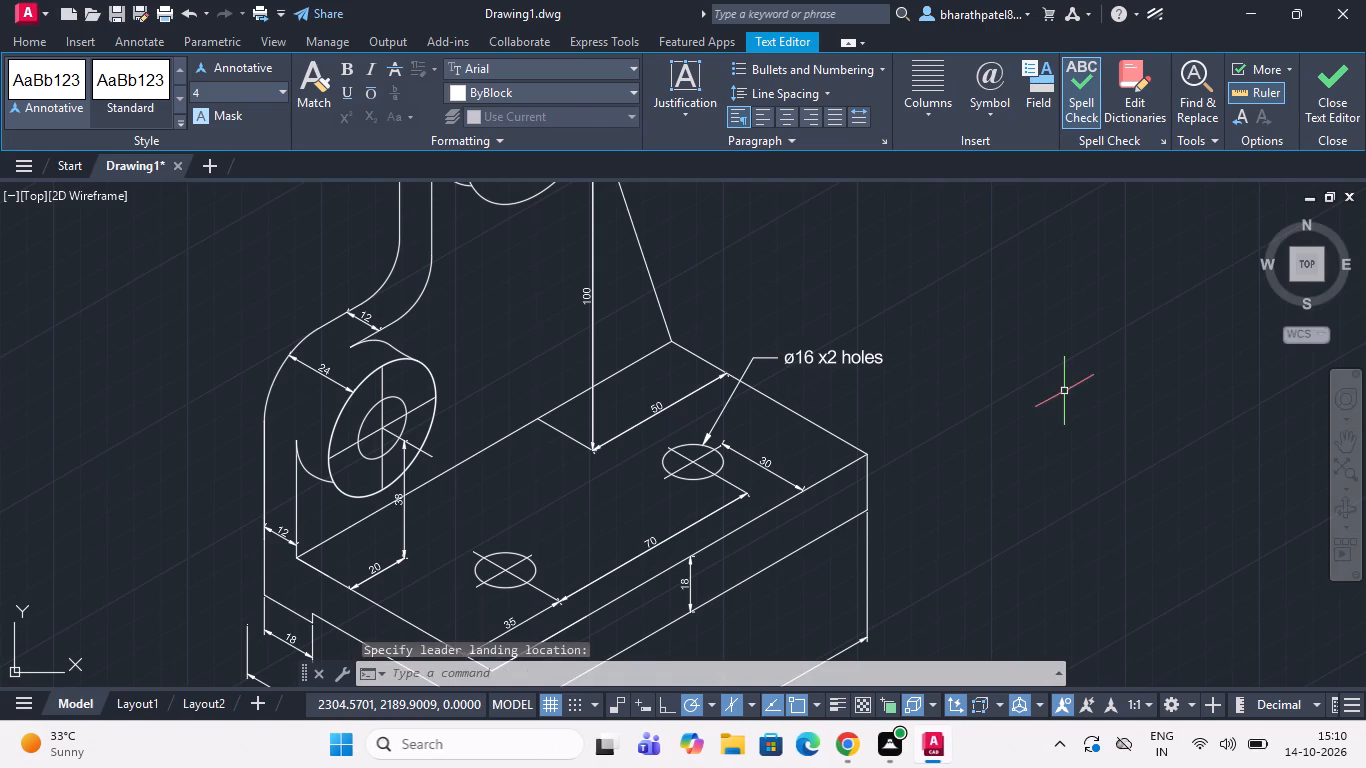
# Trim the lower boss's slanted centre line that runs toward the 38 dimension back to the inner ellipse.
pyautogui.scroll(-2, 828, 357)
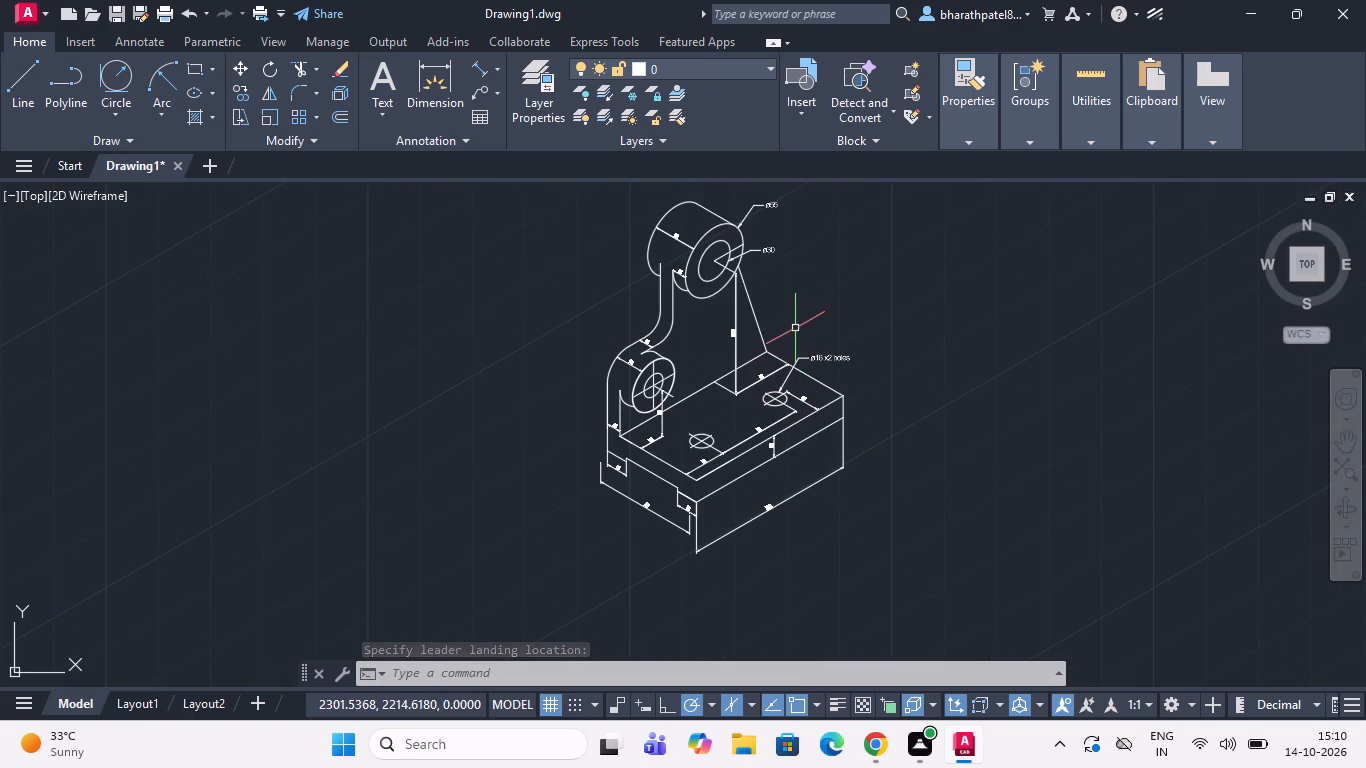
pyautogui.scroll(4, 728, 385)
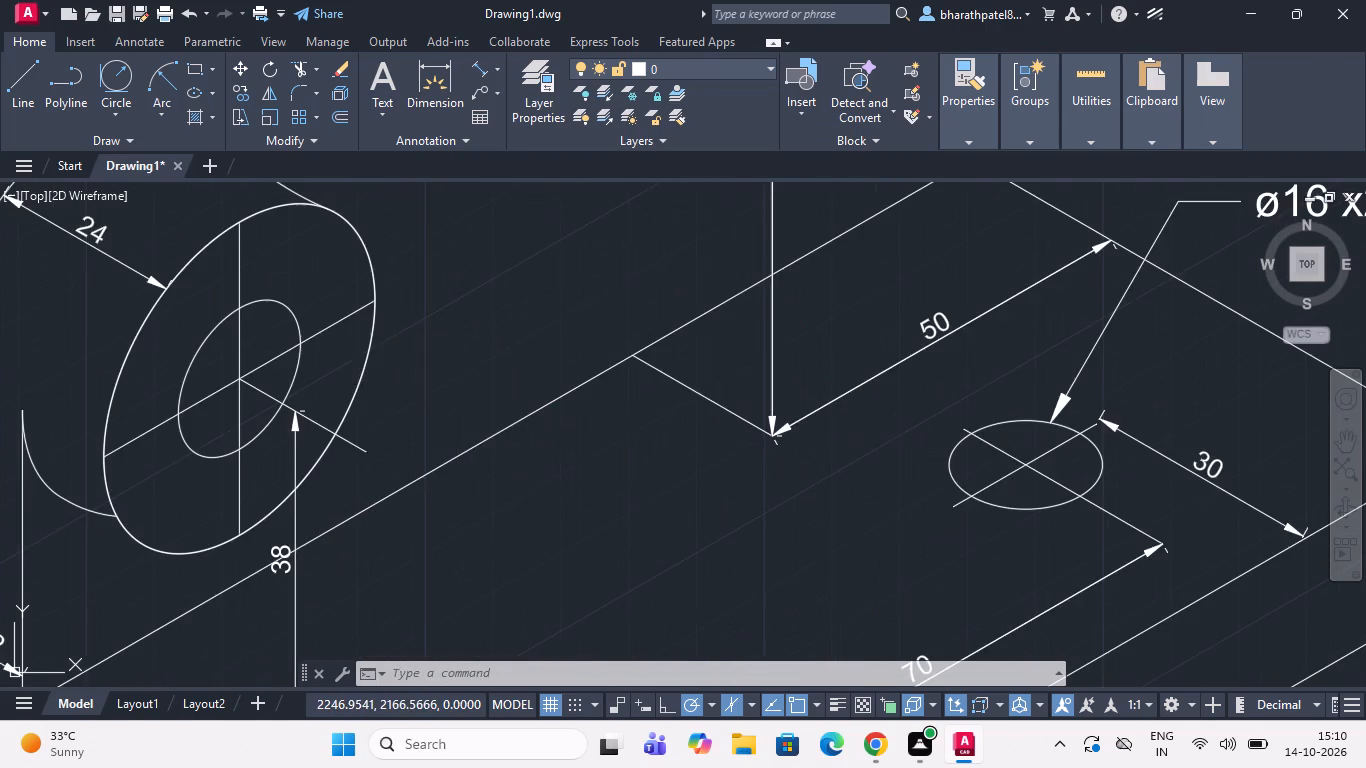
pyautogui.scroll(-4, 728, 385)
pyautogui.scroll(3, 649, 350)
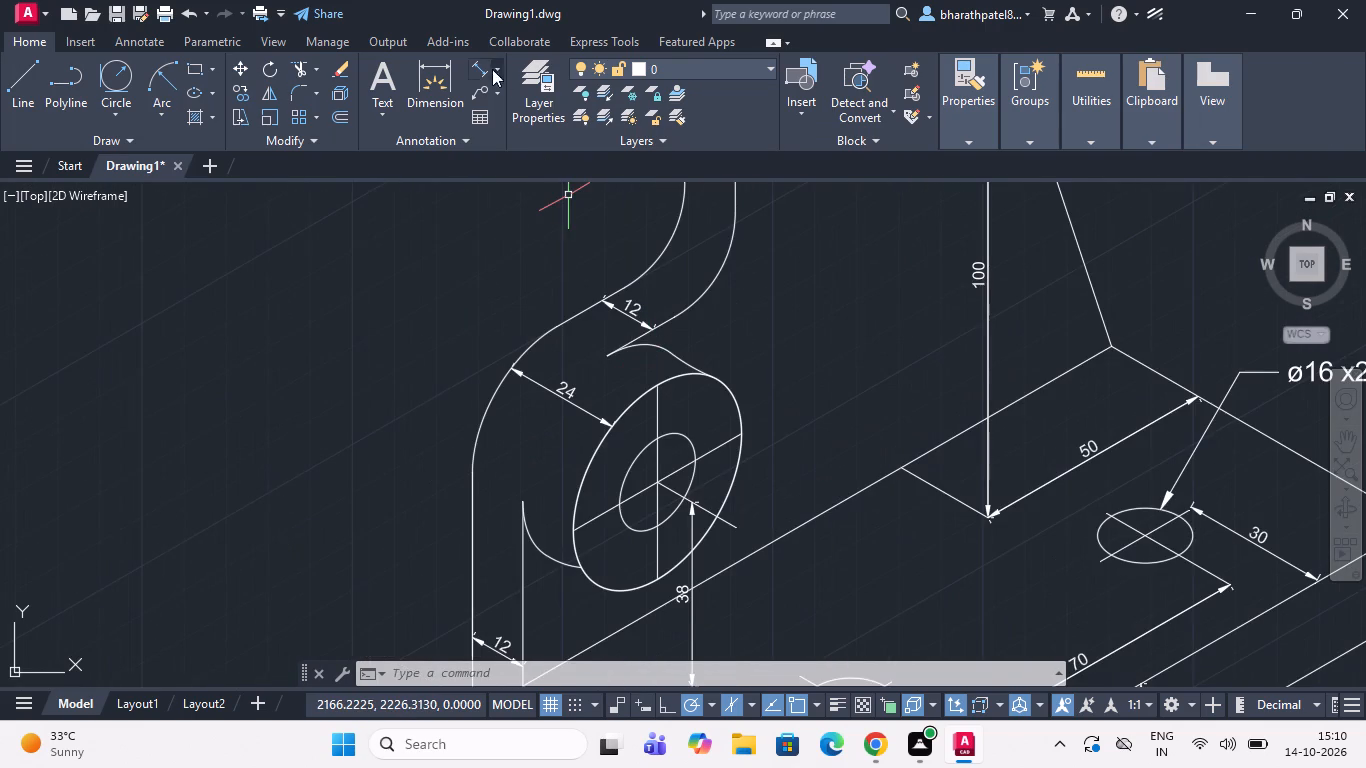
pyautogui.click(303, 68)
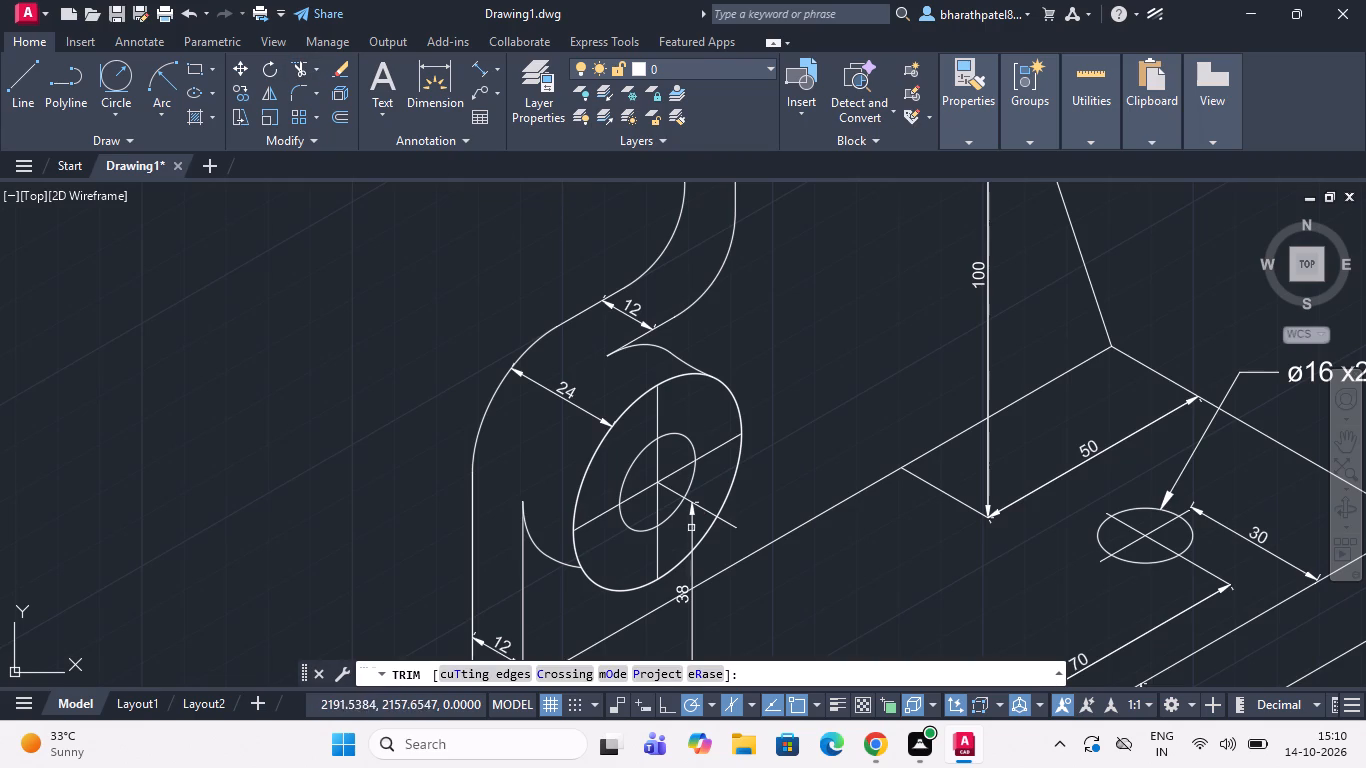
pyautogui.click(706, 510)
pyautogui.click(729, 525)
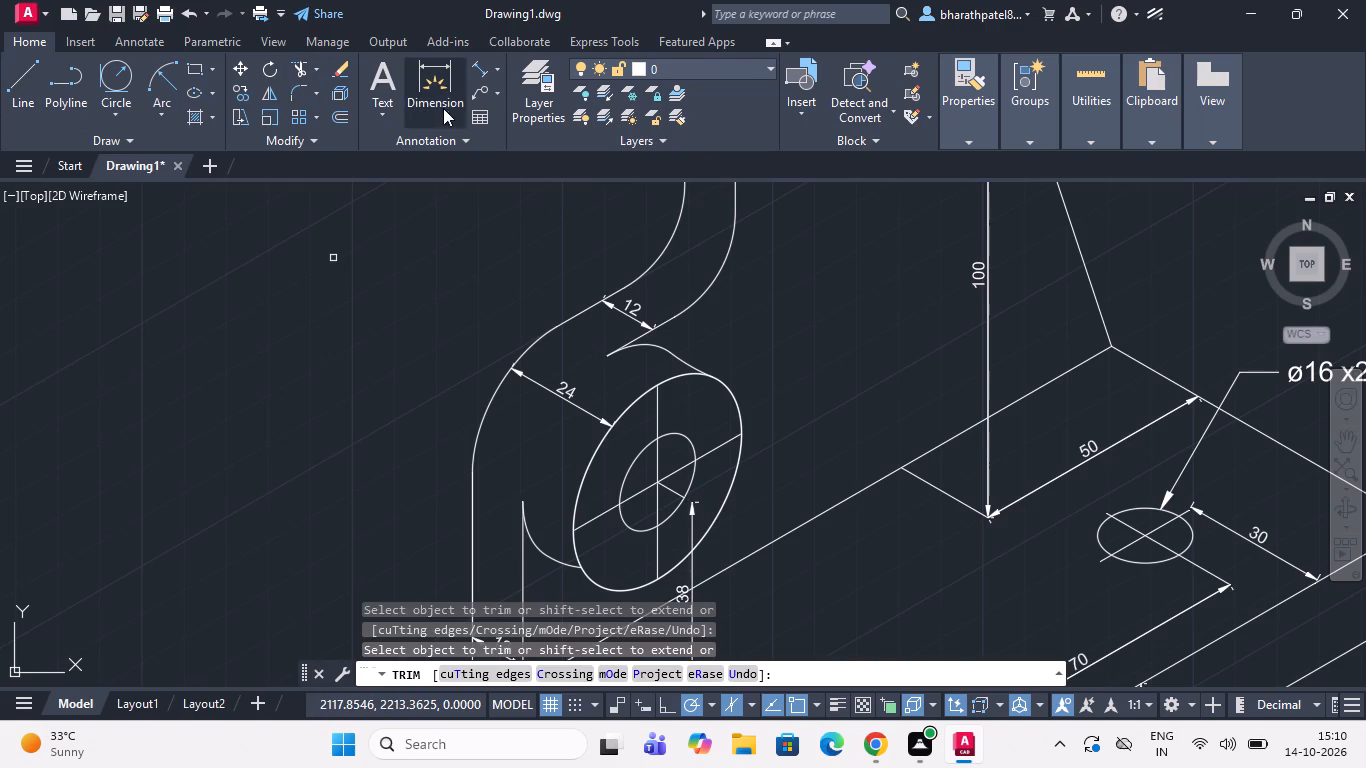
# Add a multileader reading Ø40 from the lower boss's front outer ellipse, with its landing up and outside the boss.
pyautogui.click(475, 97)
pyautogui.scroll(-2, 656, 416)
pyautogui.scroll(1, 685, 430)
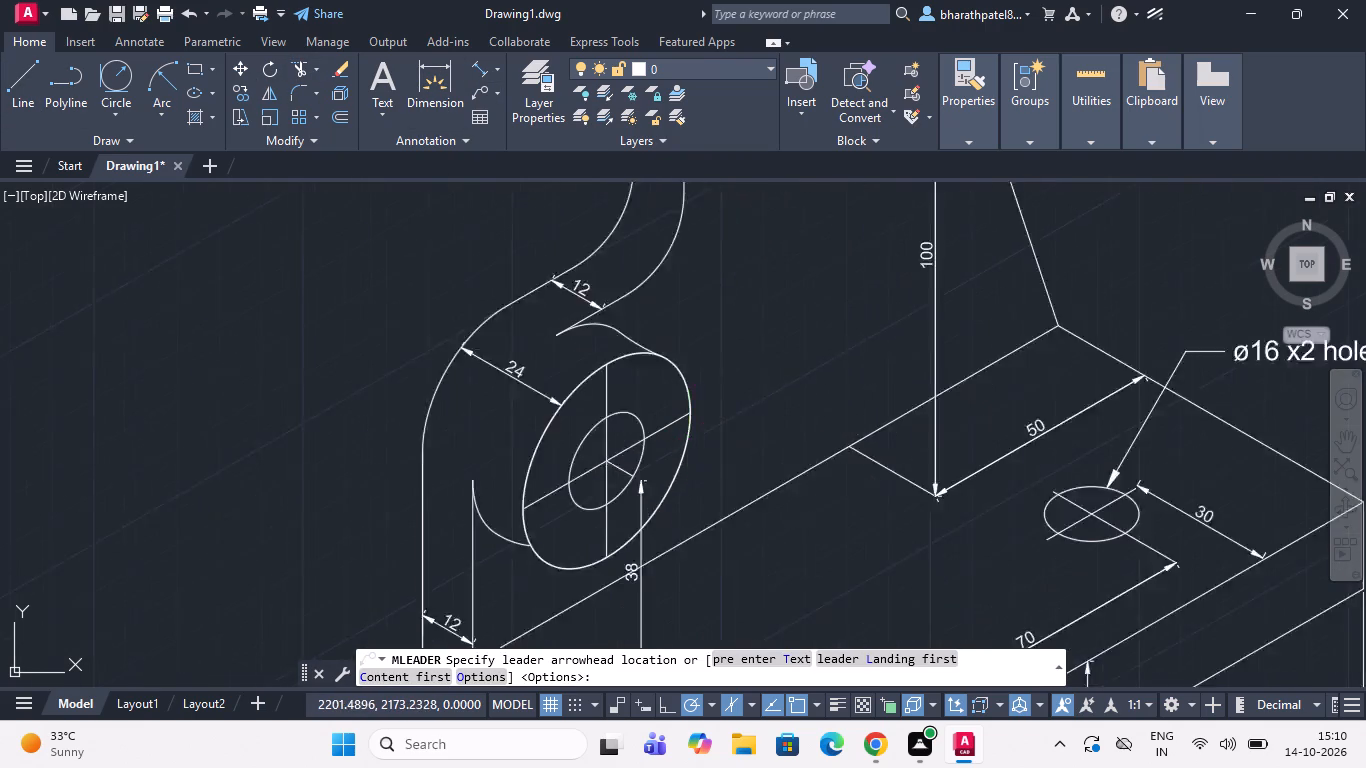
pyautogui.scroll(2, 685, 431)
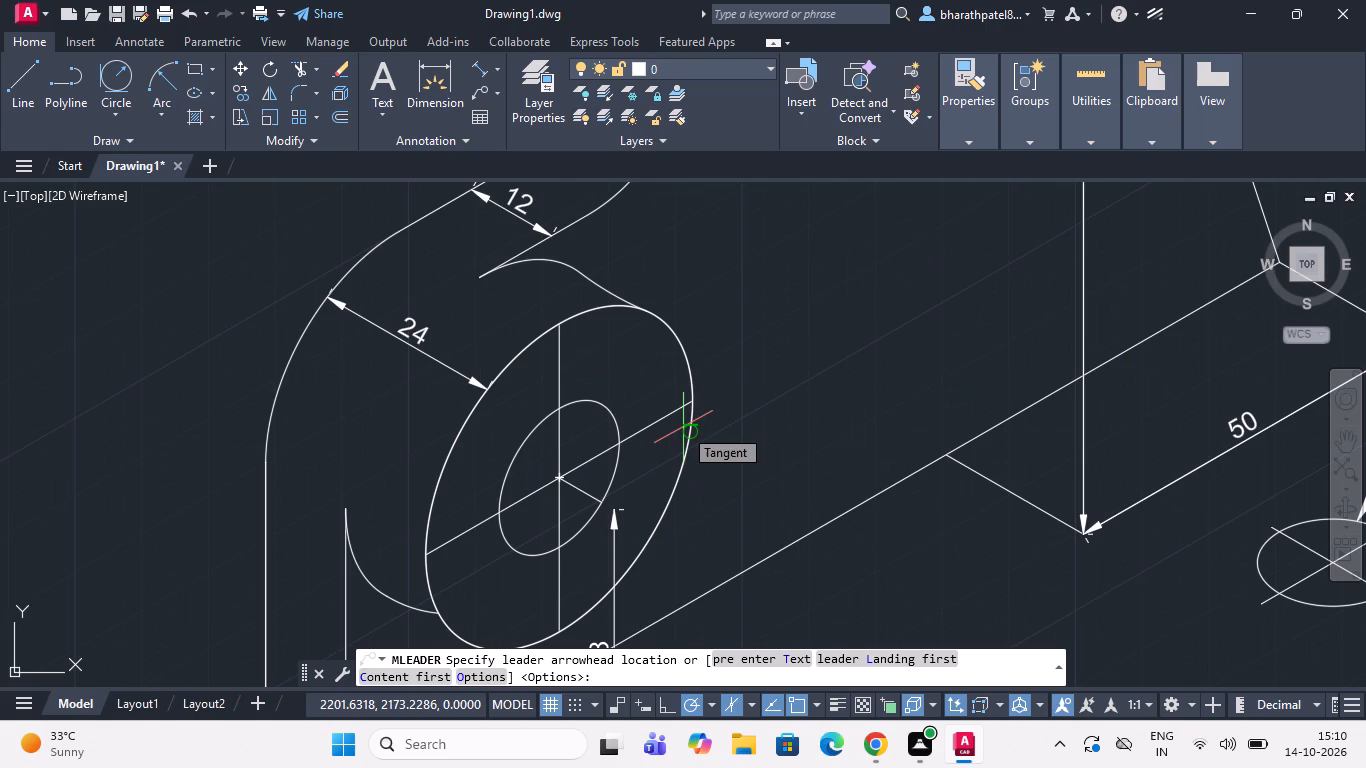
pyautogui.click(684, 349)
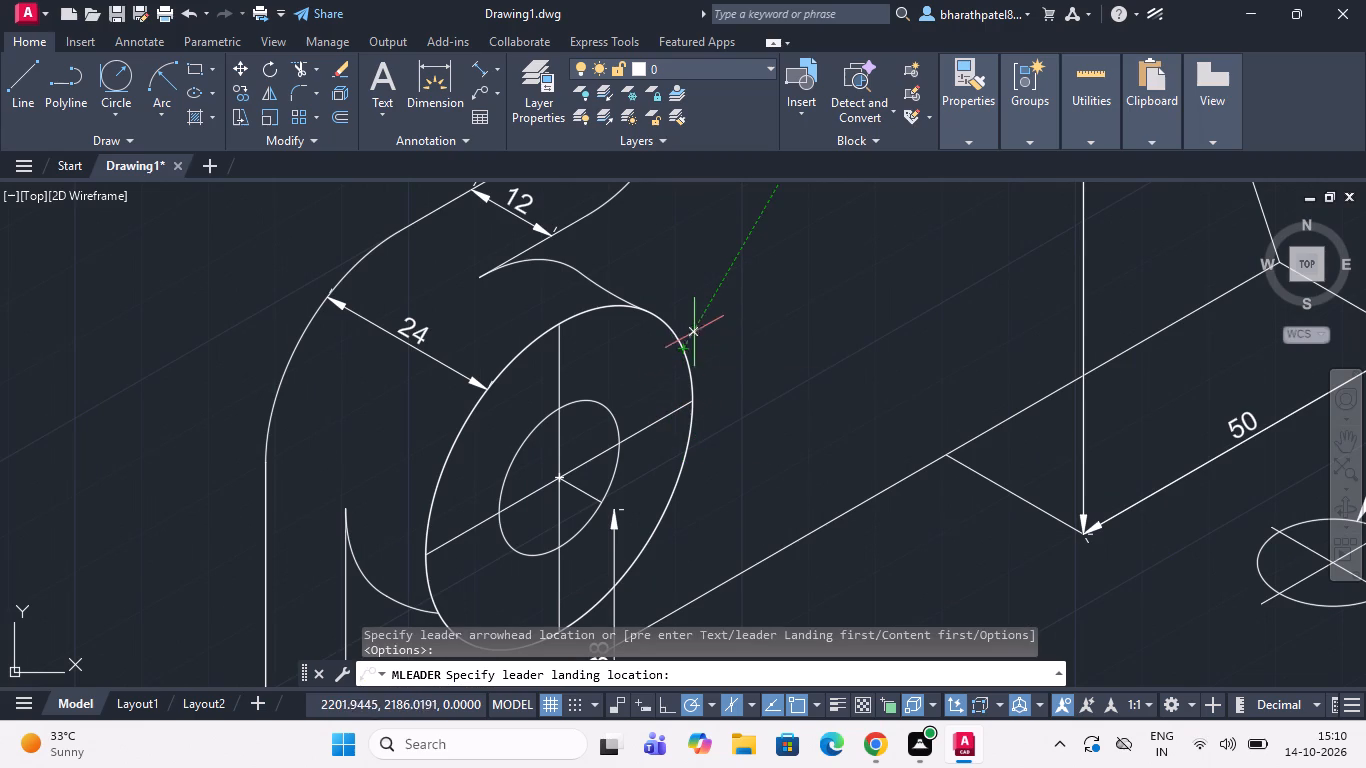
pyautogui.click(729, 295)
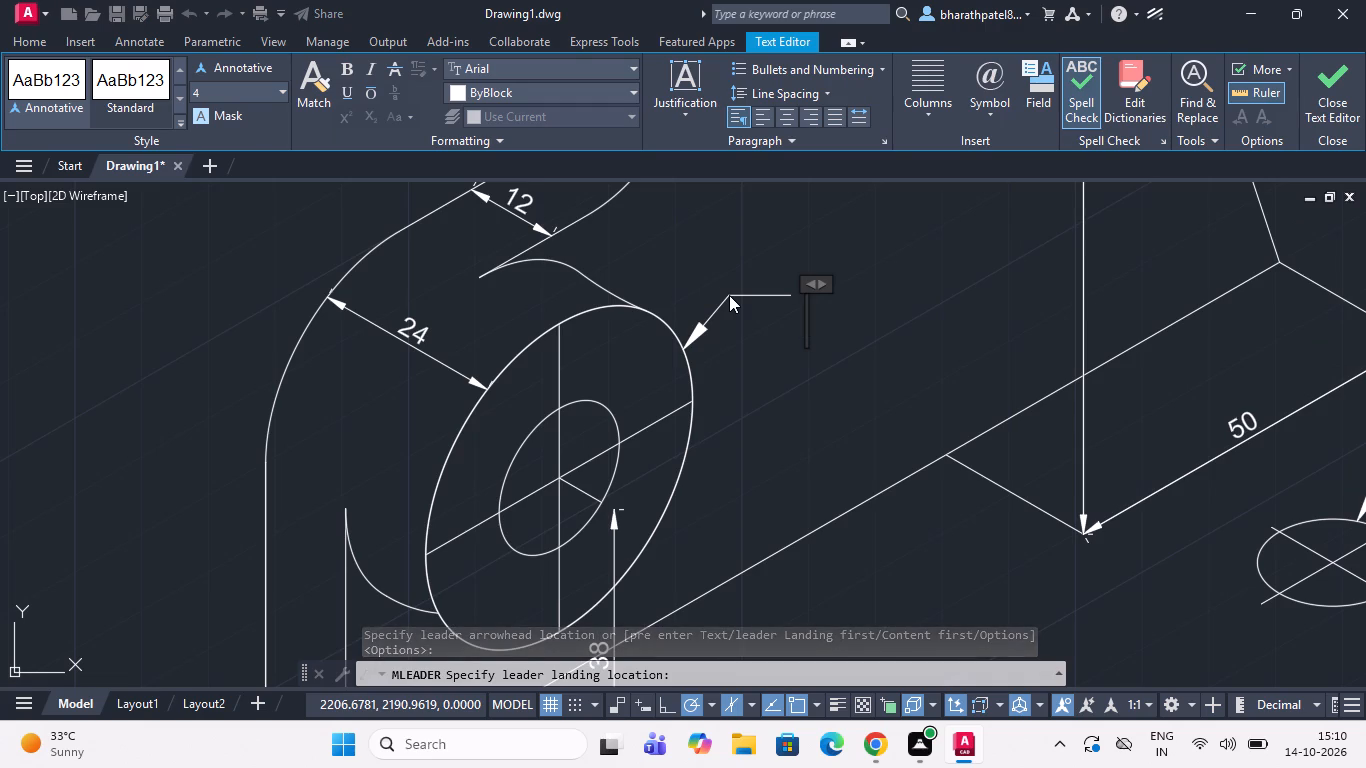
pyautogui.hotkey('ctrl', 'v')
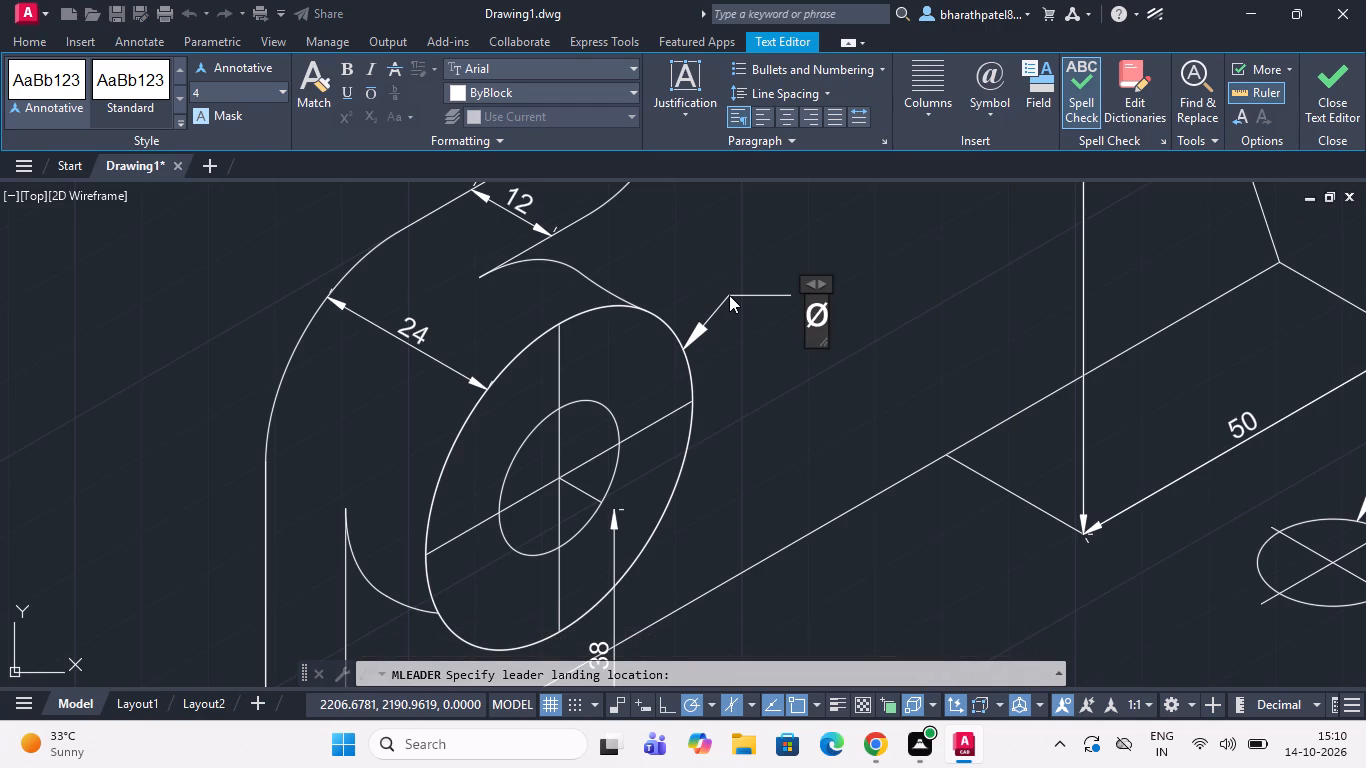
pyautogui.write('40')
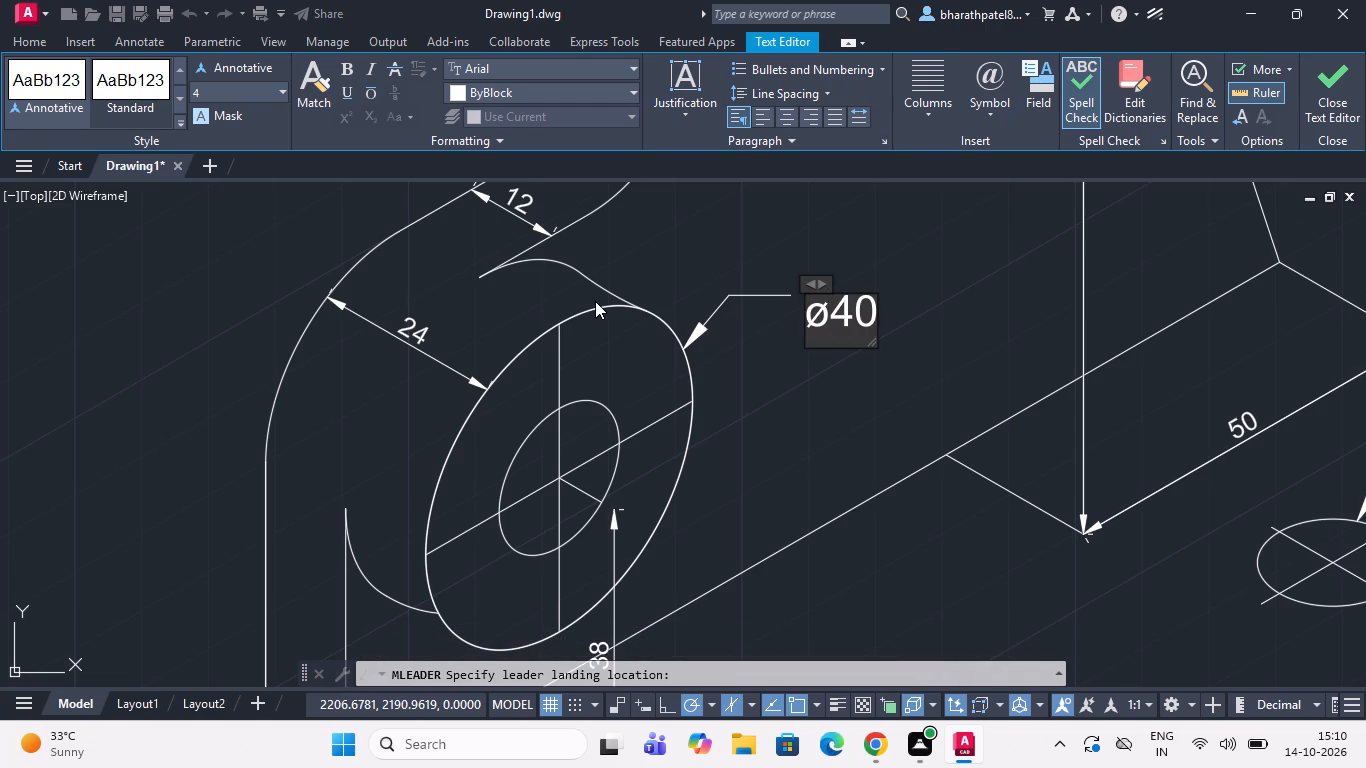
pyautogui.click(889, 298)
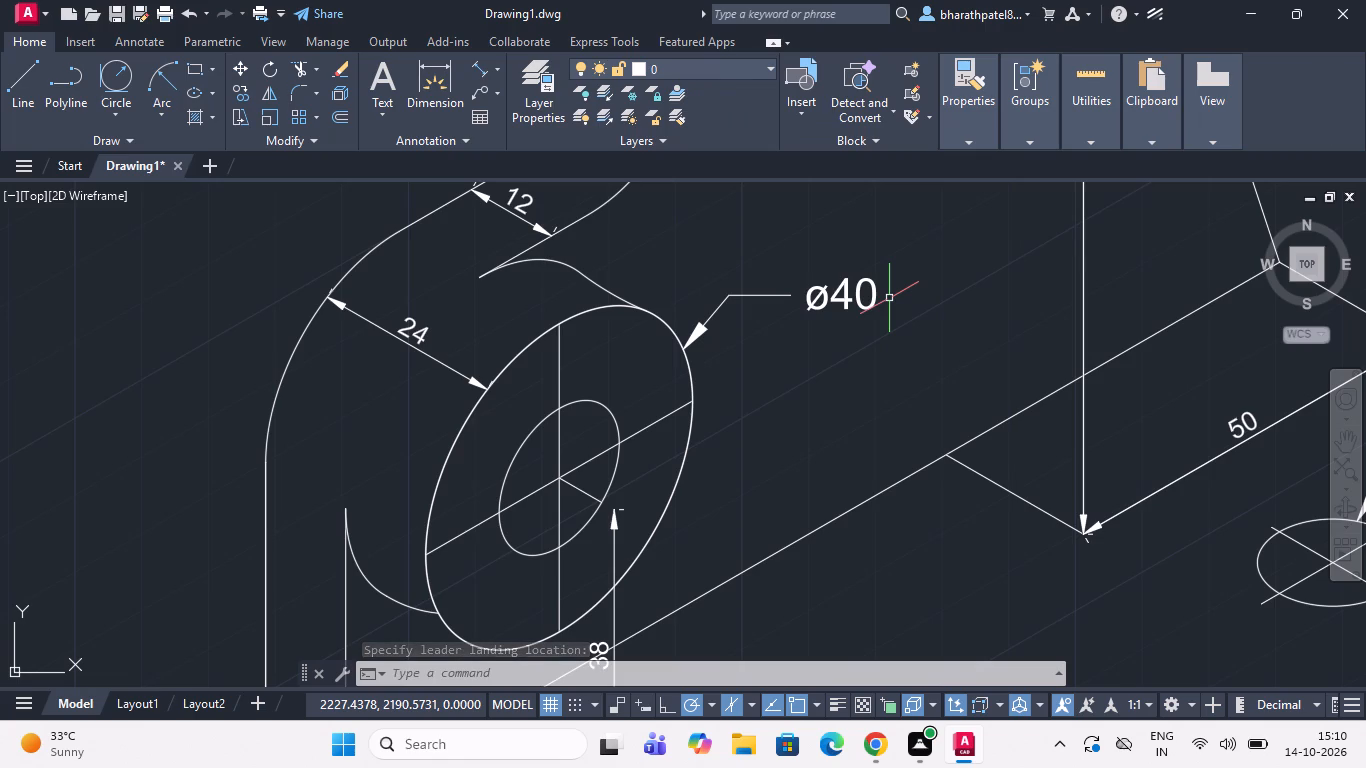
# Start a multileader from the outer bend arc of the arm above the lower boss, with its landing just above the Ø40 label.
pyautogui.scroll(-2, 912, 348)
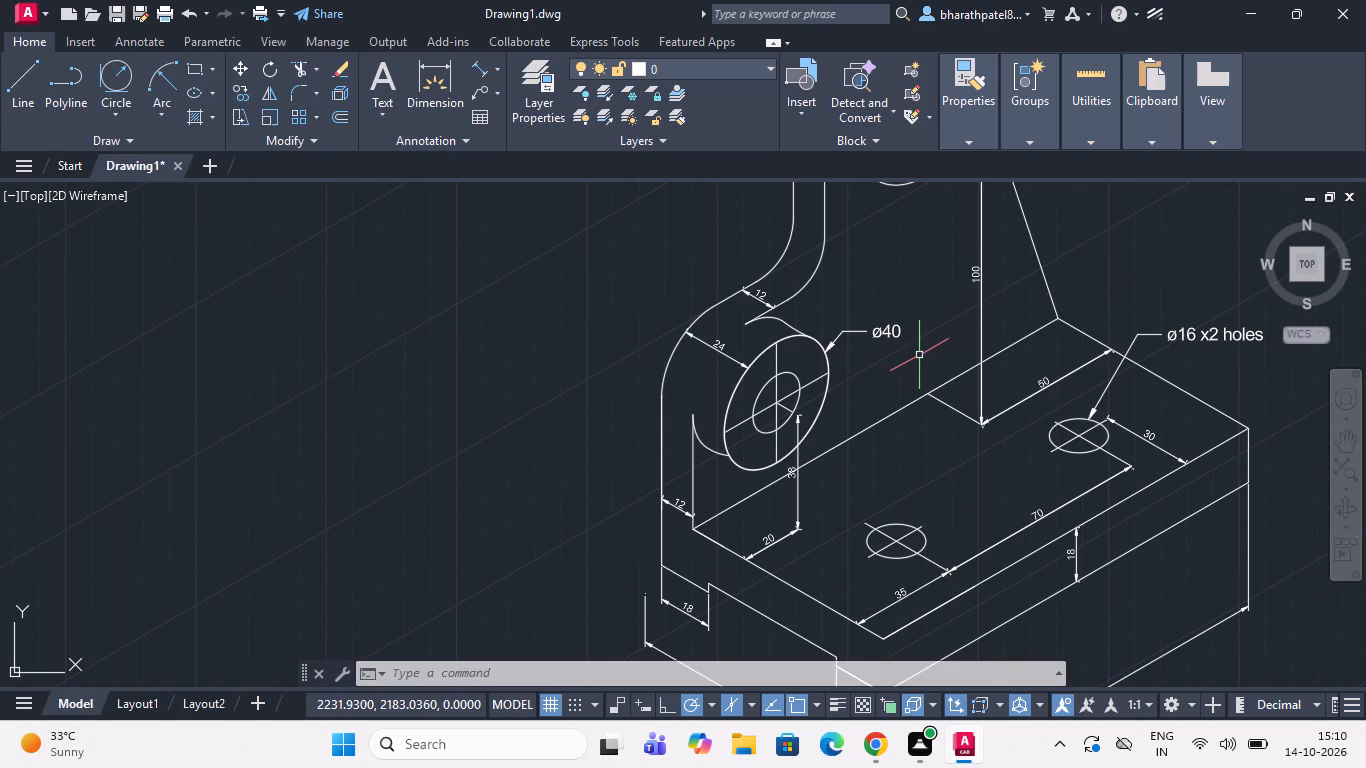
pyautogui.scroll(-1, 926, 369)
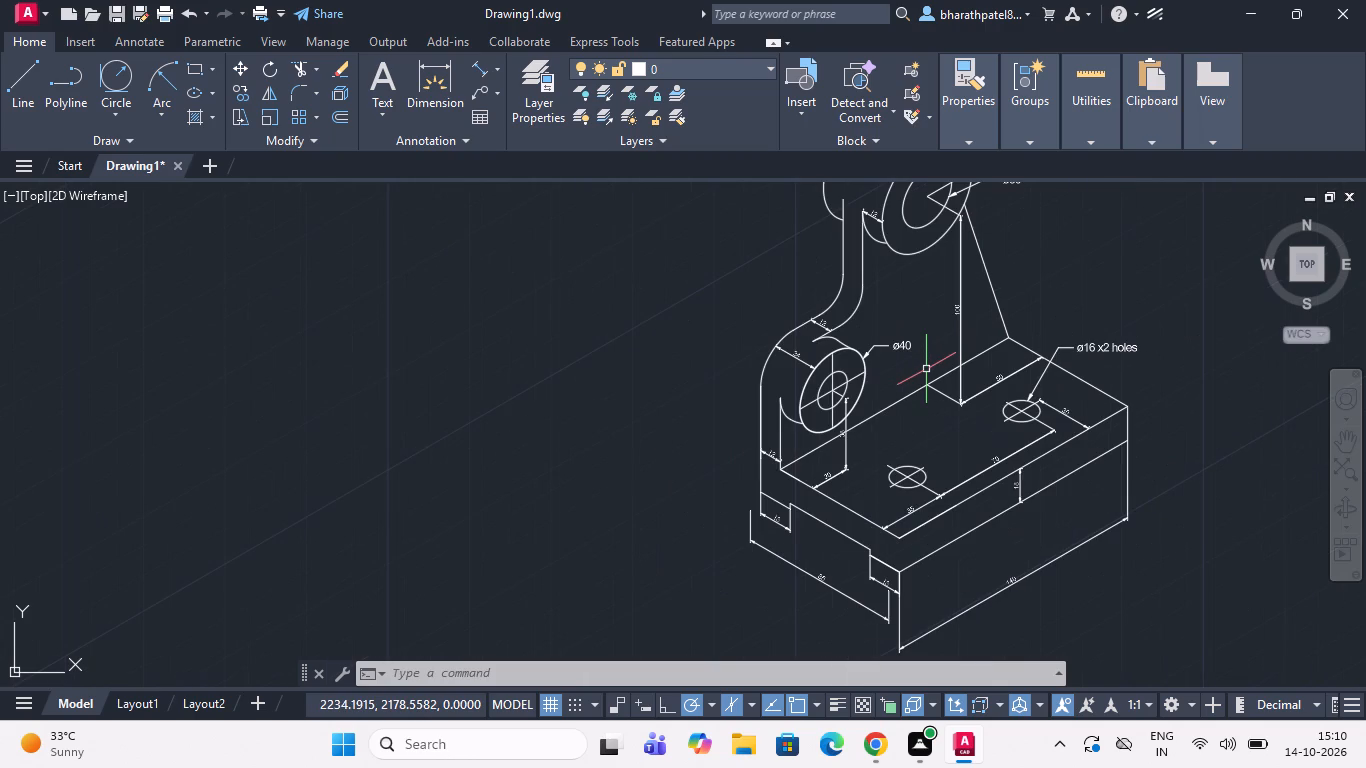
pyautogui.scroll(2, 879, 295)
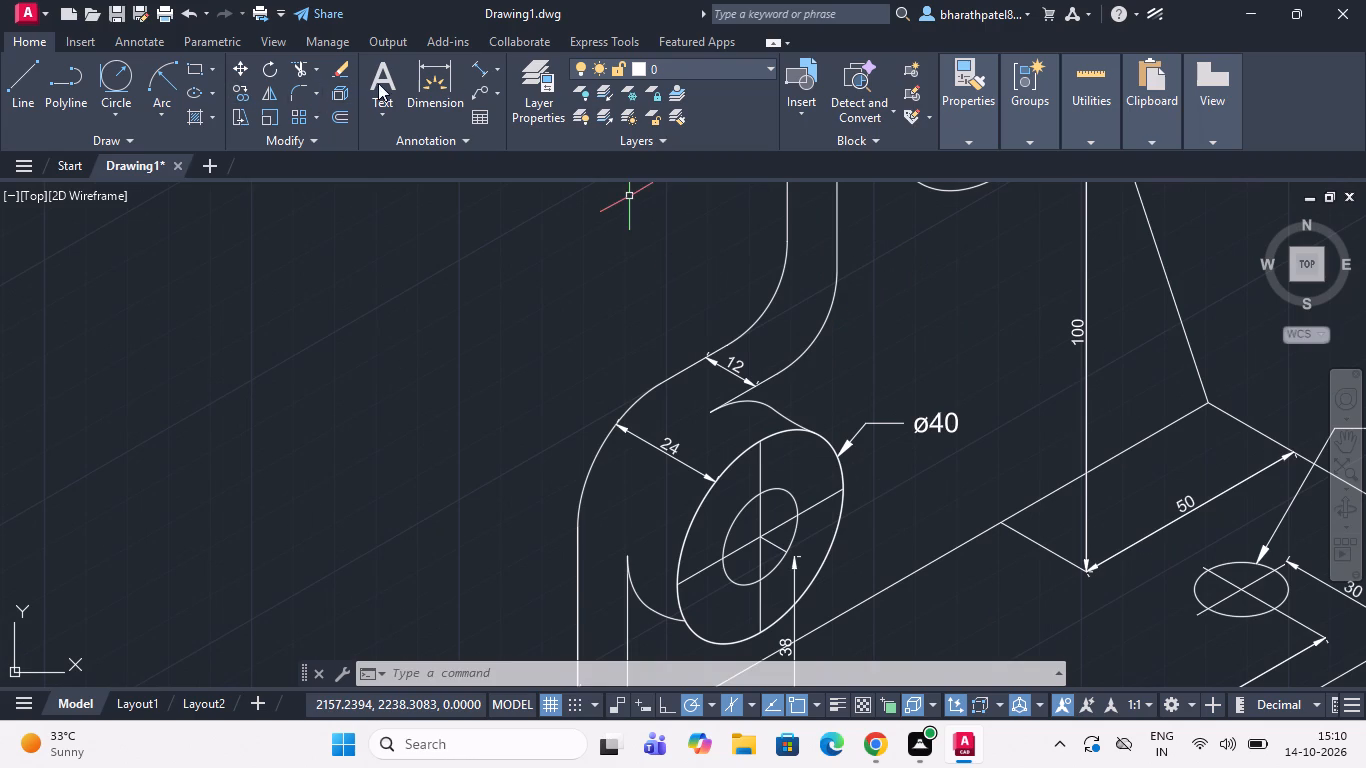
pyautogui.click(484, 91)
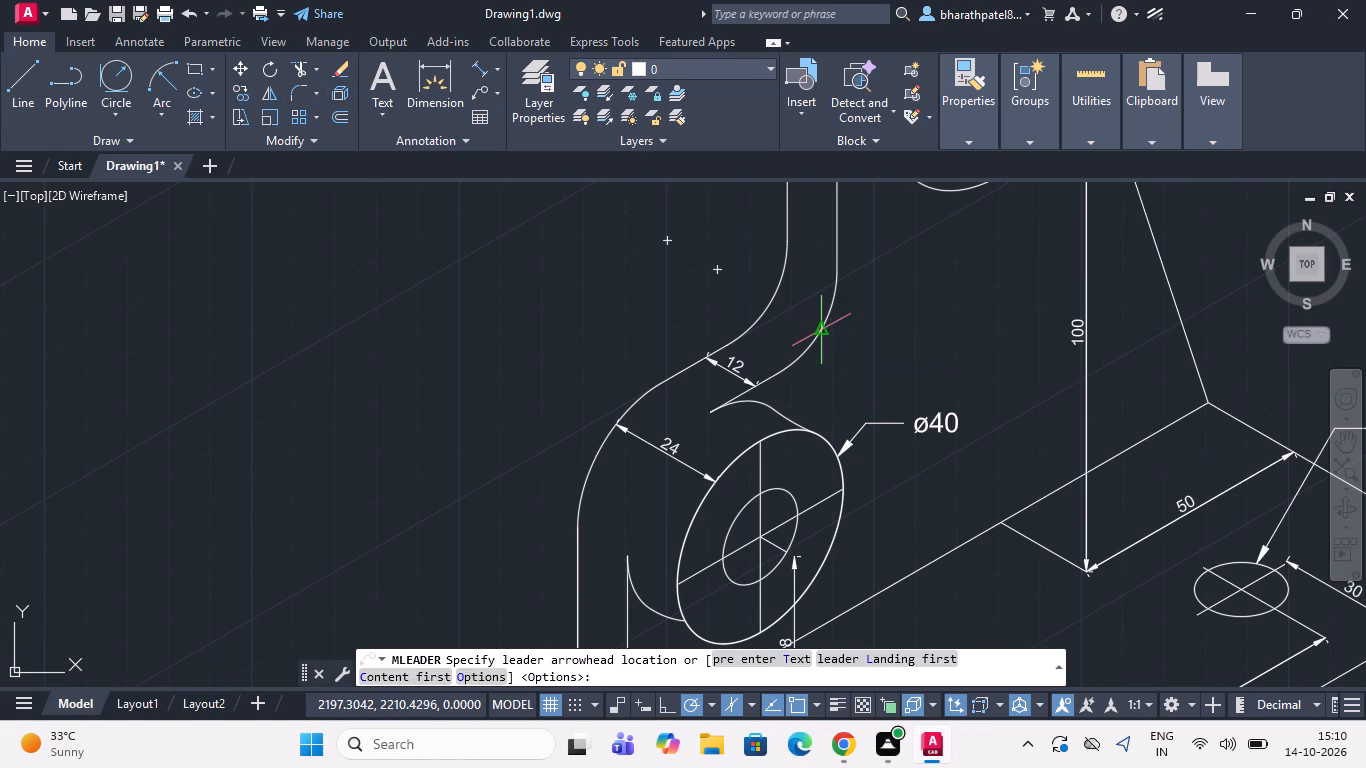
pyautogui.click(821, 335)
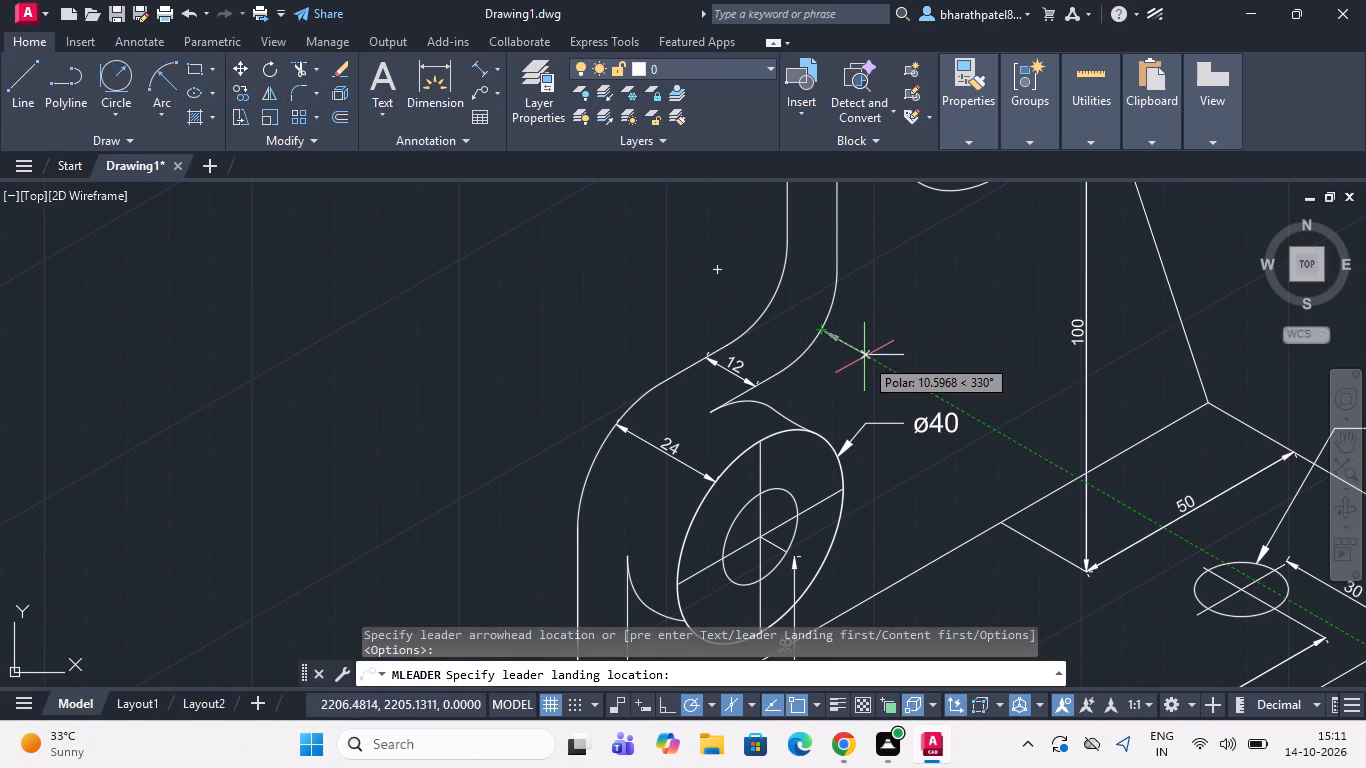
pyautogui.click(888, 364)
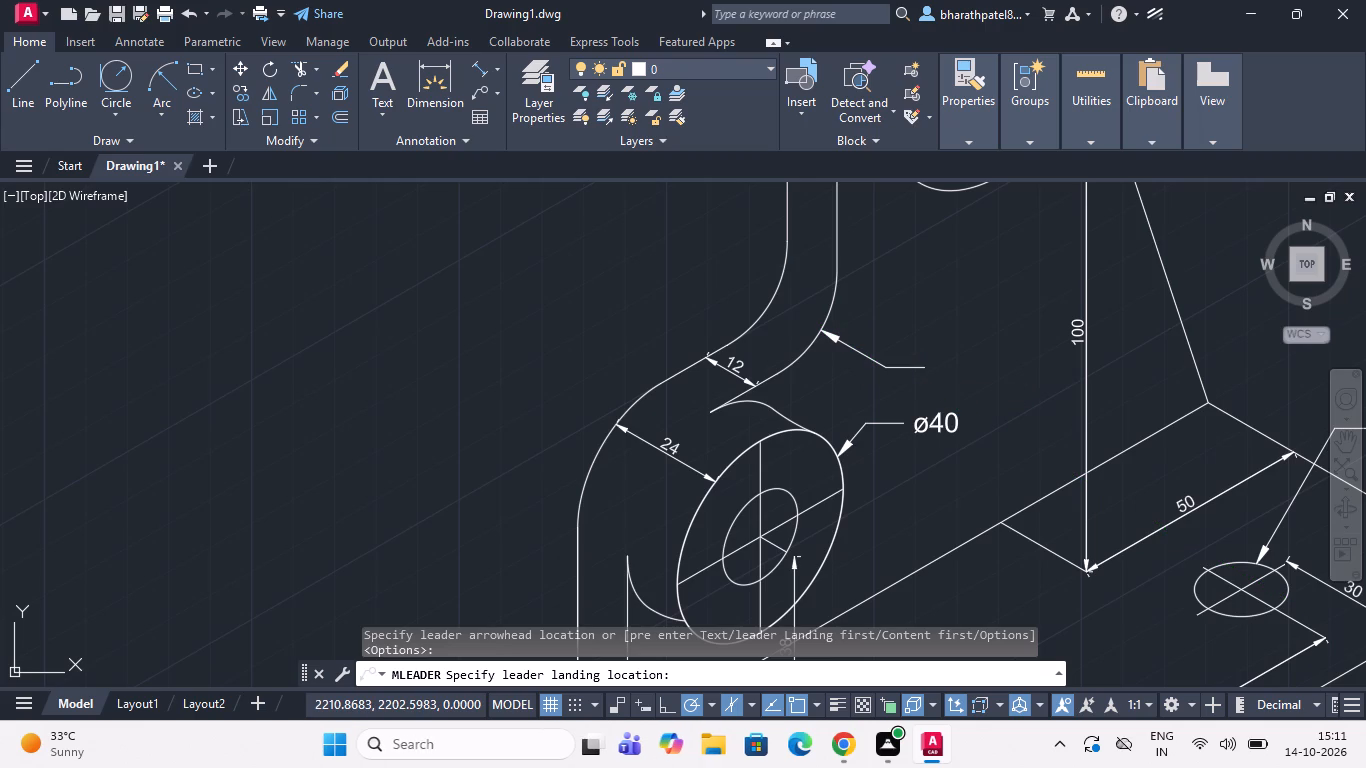
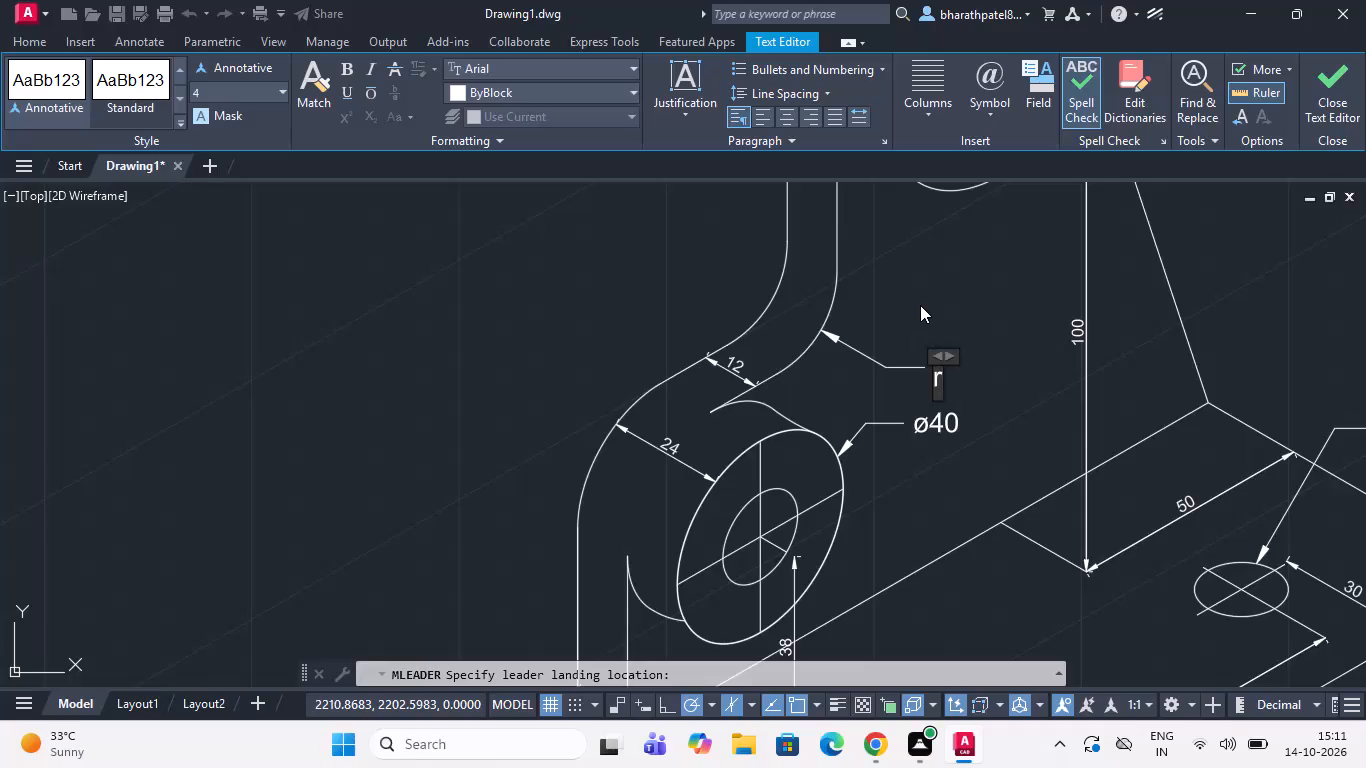
# Label the multileader on the arm's outer bend arc above the lower boss as R25.
pyautogui.press('BackSpace')
pyautogui.write('R25')
pyautogui.click(920, 305)
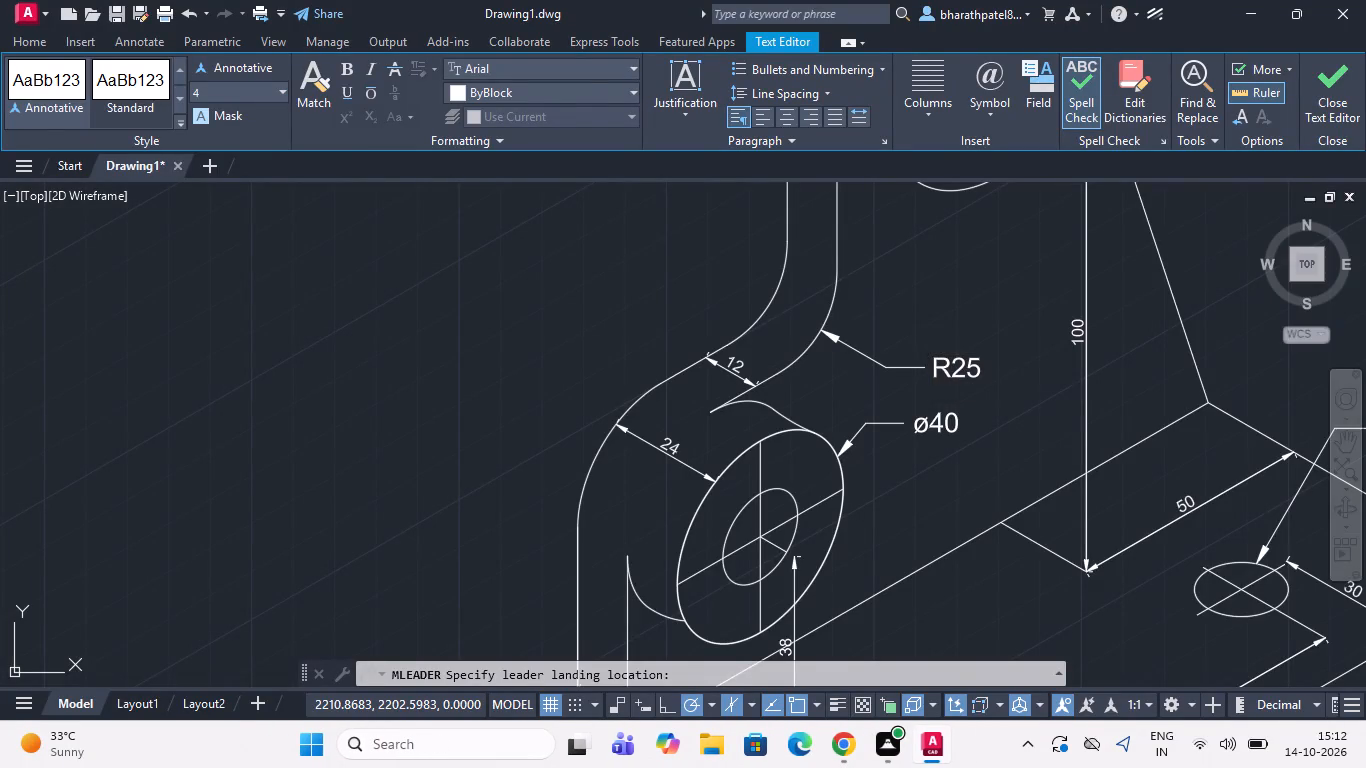
# Examine the whole isometric bracket, checking the dimensions and leader labels on the bosses, arm bend and base holes.
pyautogui.scroll(-4, 920, 305)
pyautogui.scroll(1, 999, 331)
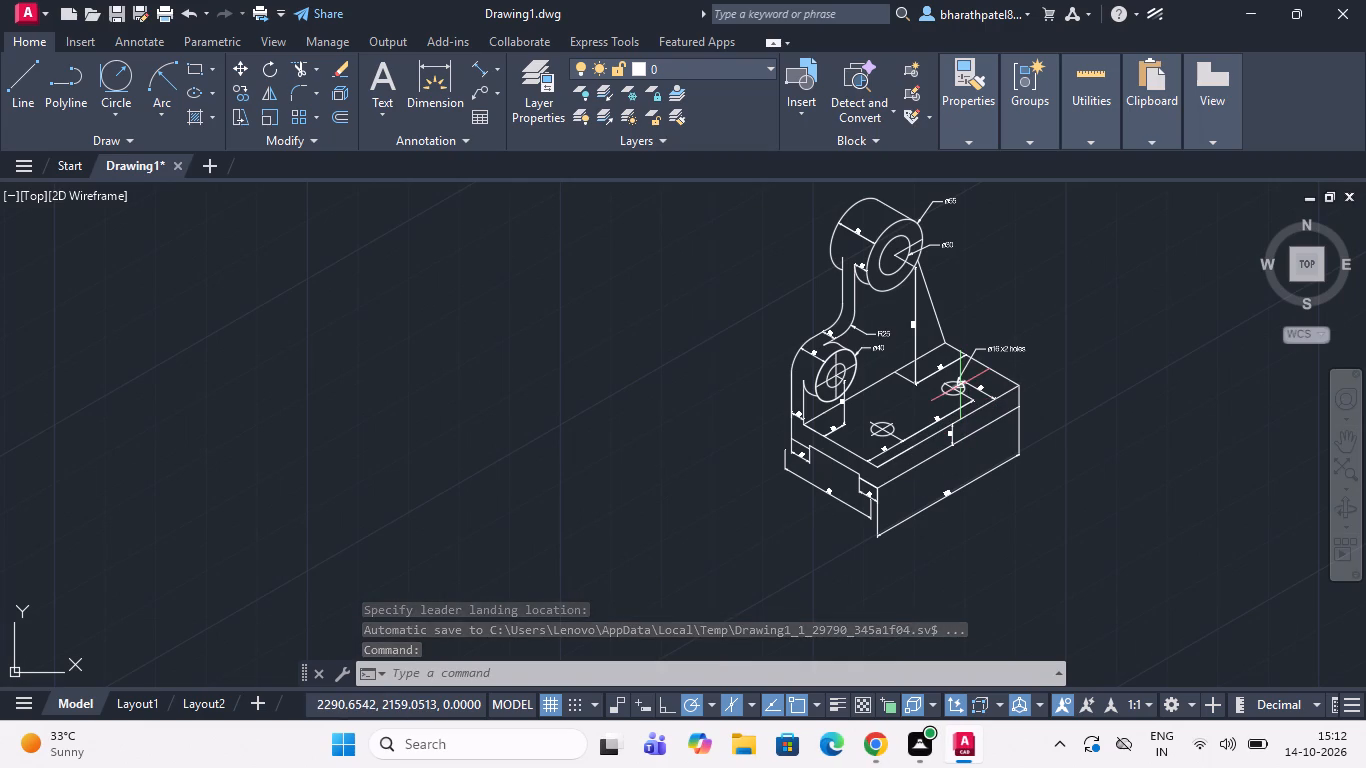
pyautogui.scroll(3, 840, 327)
pyautogui.scroll(-3, 840, 327)
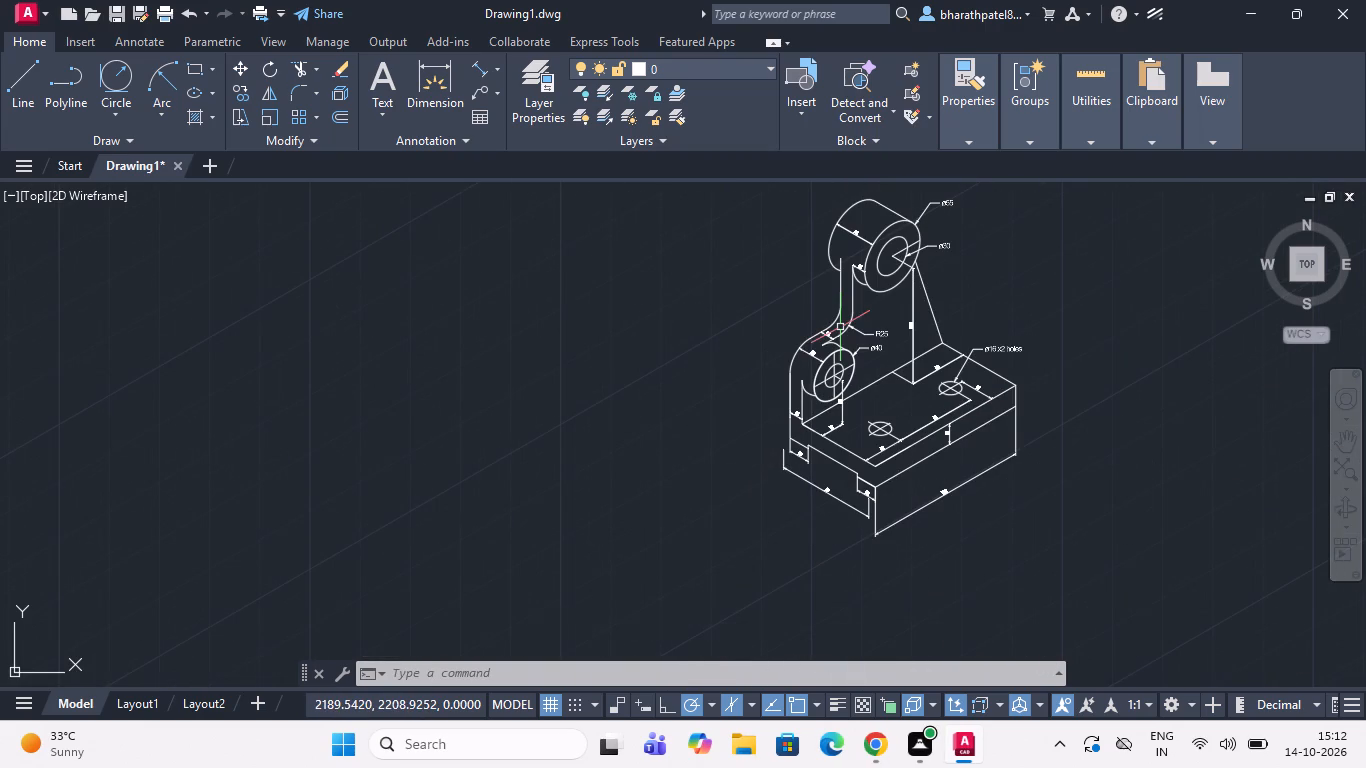
pyautogui.scroll(-1, 854, 352)
pyautogui.scroll(3, 957, 364)
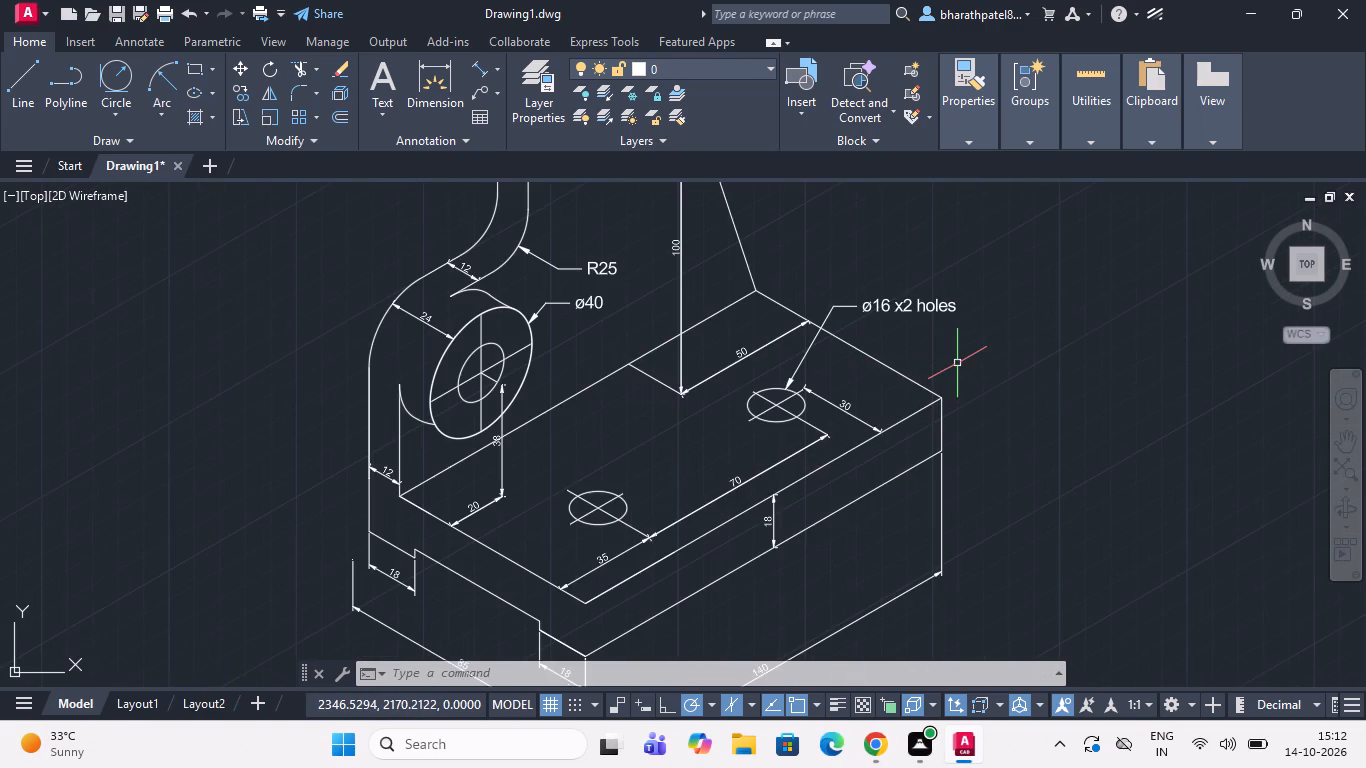
pyautogui.scroll(-2, 952, 363)
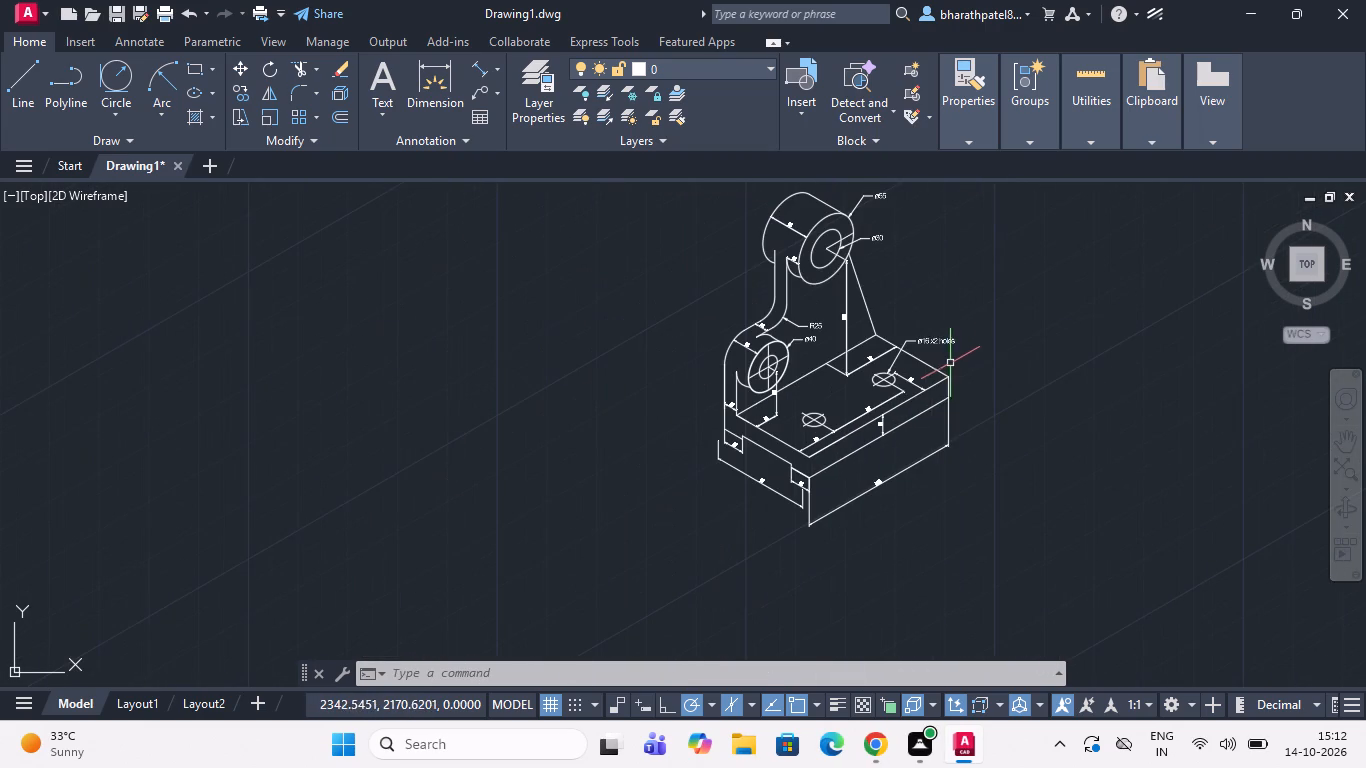
pyautogui.scroll(2, 902, 225)
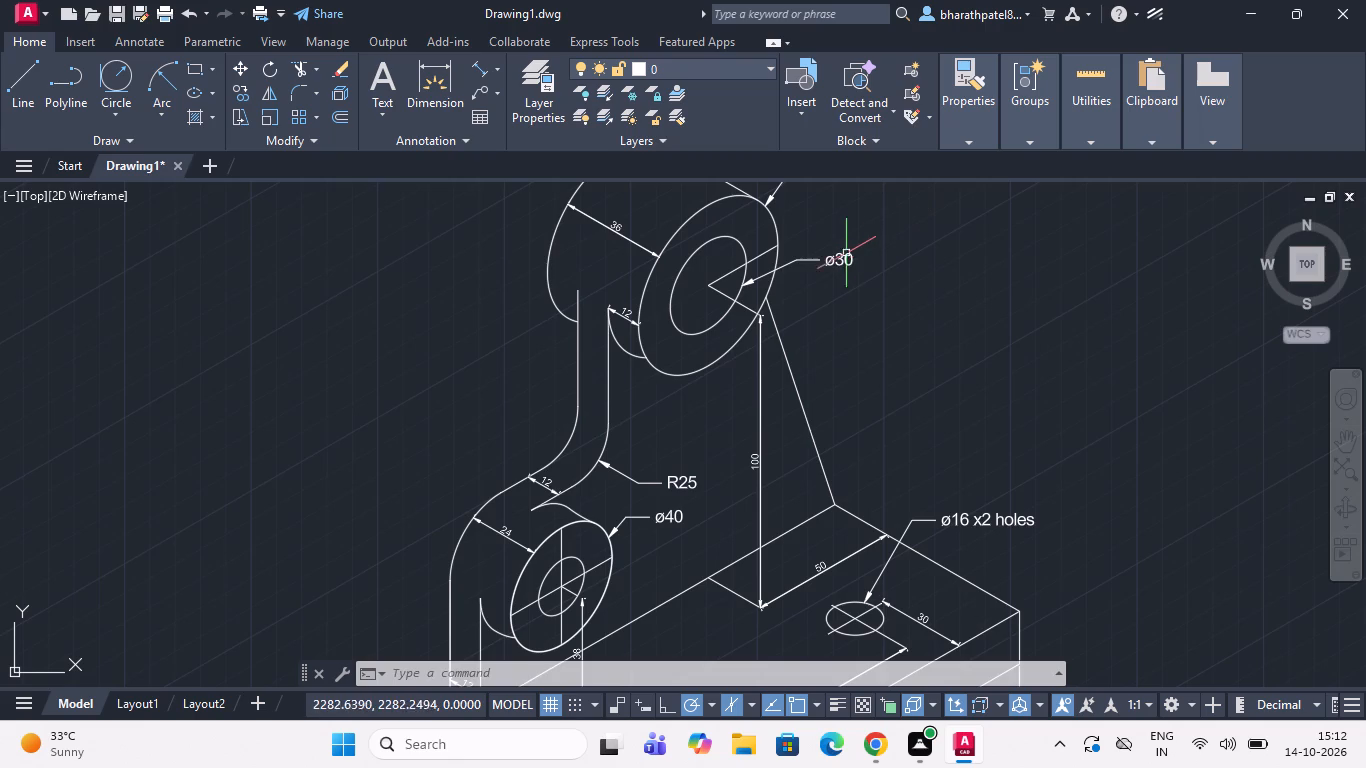
pyautogui.scroll(-2, 840, 265)
pyautogui.scroll(1, 858, 290)
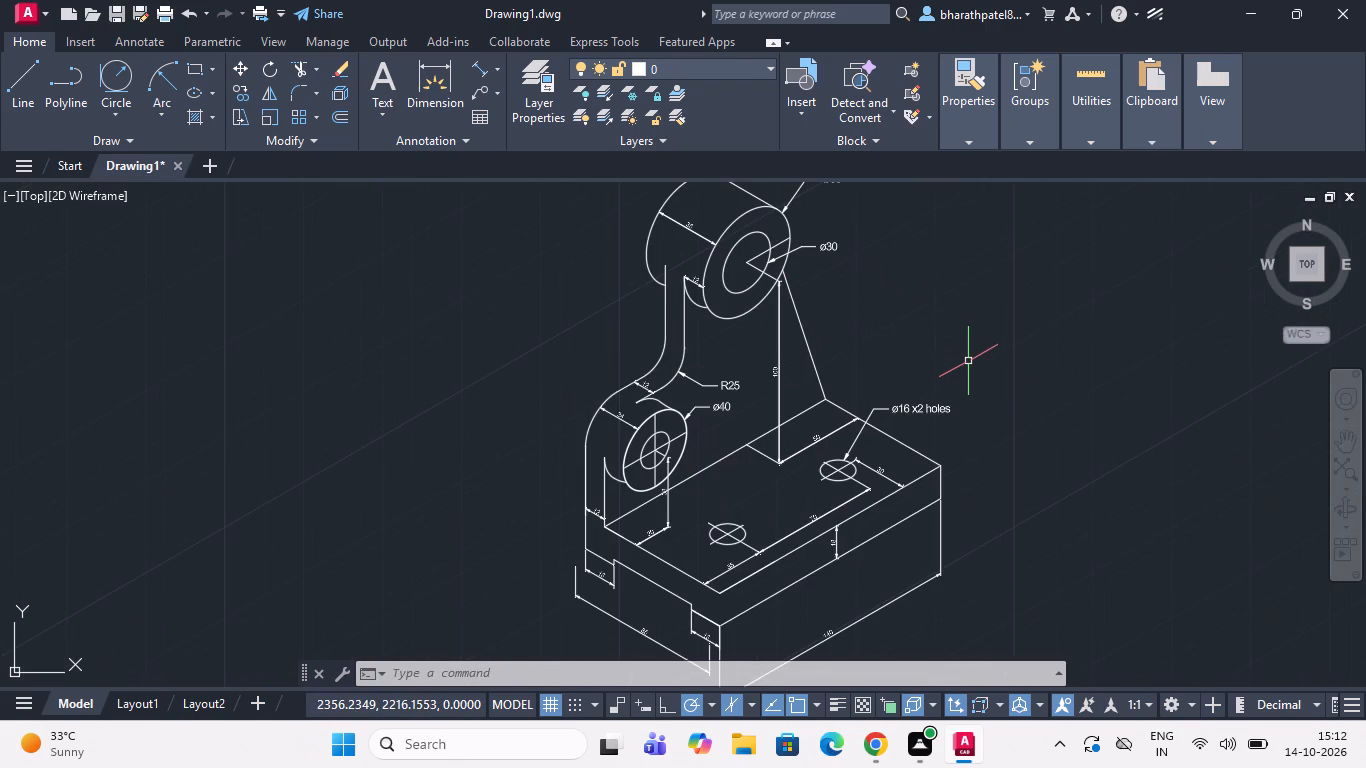
pyautogui.scroll(-1, 954, 393)
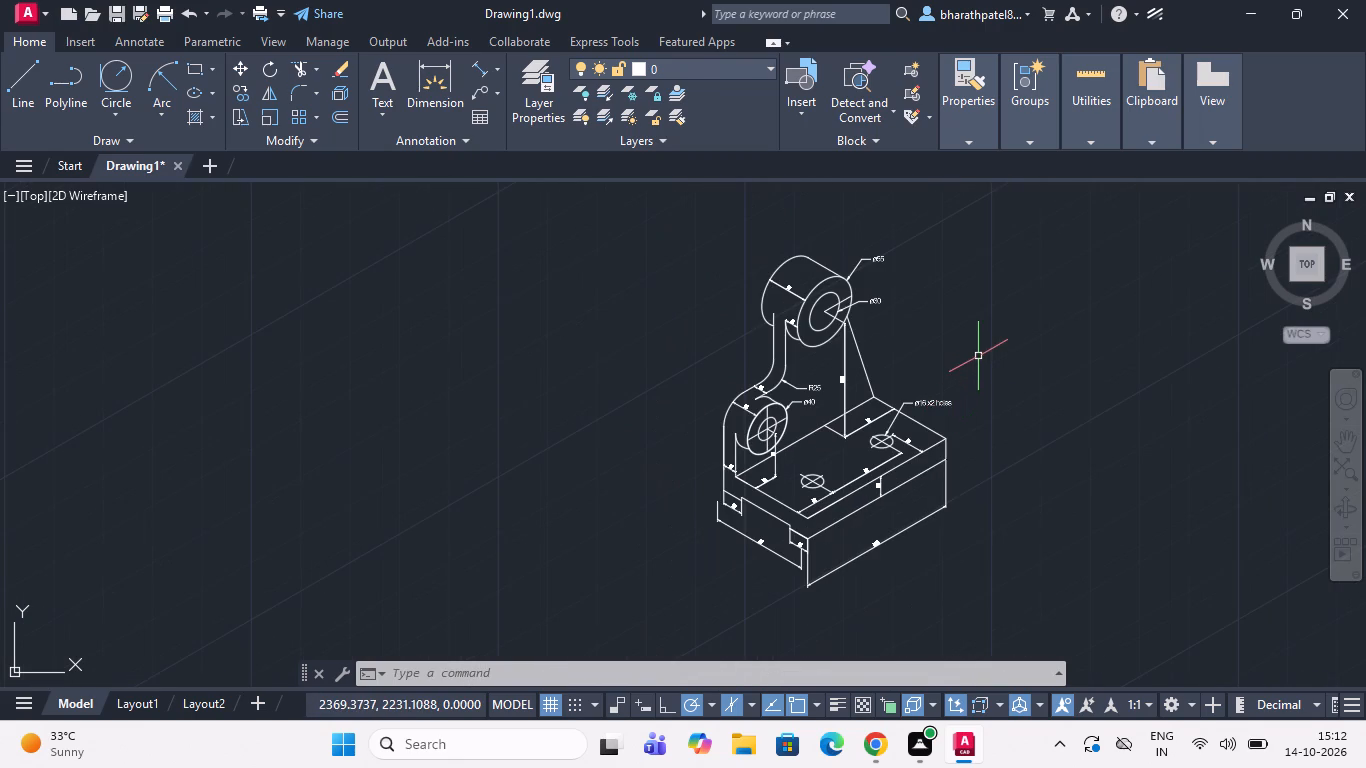
pyautogui.scroll(1, 978, 356)
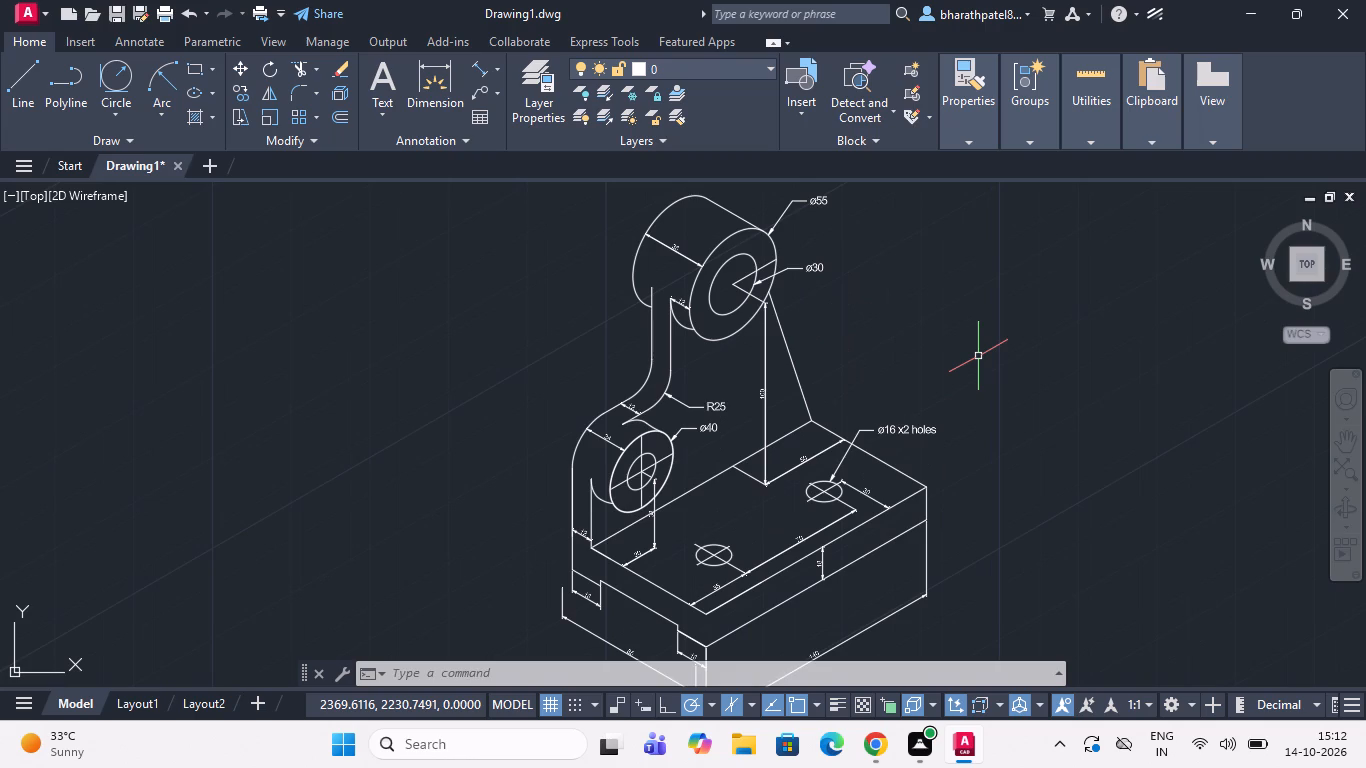
pyautogui.scroll(-1, 978, 356)
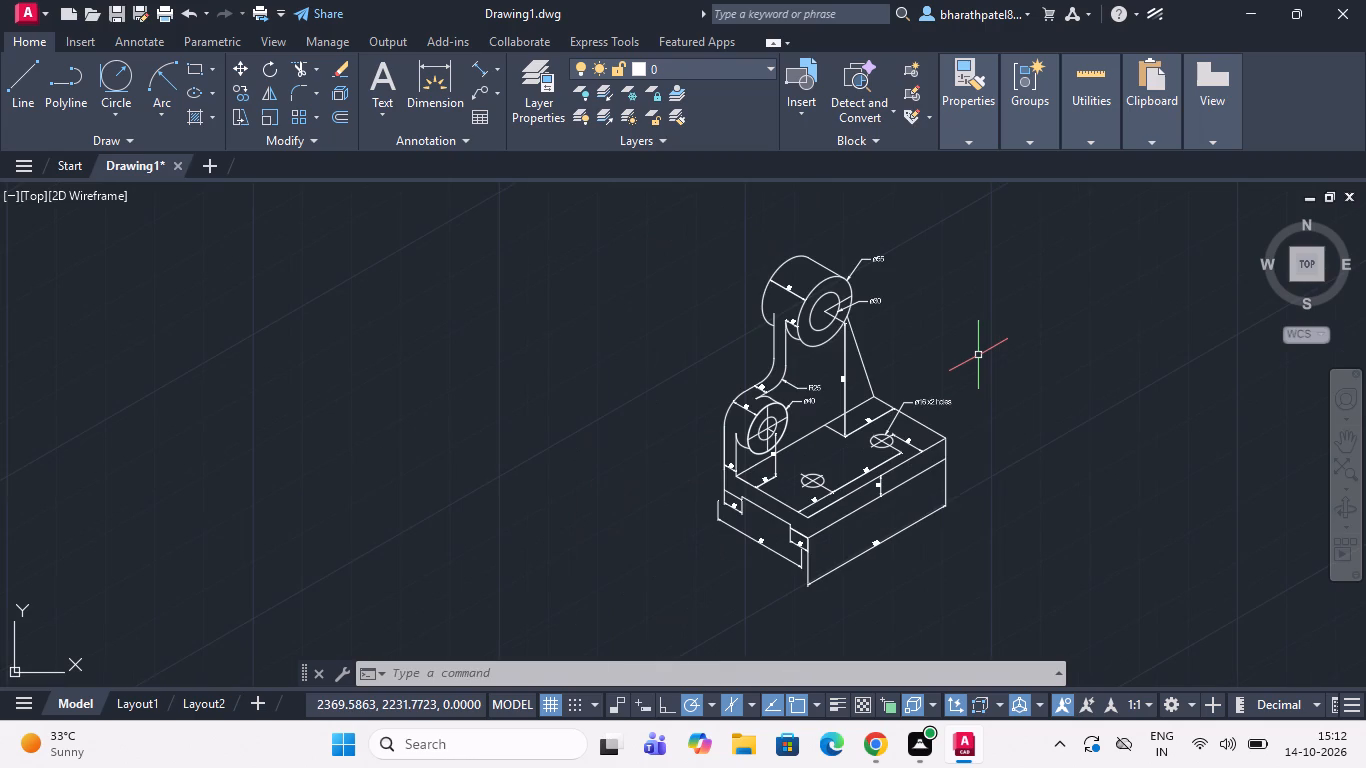
# Start saving the bracket drawing.
pyautogui.hotkey('ctrl', 's')
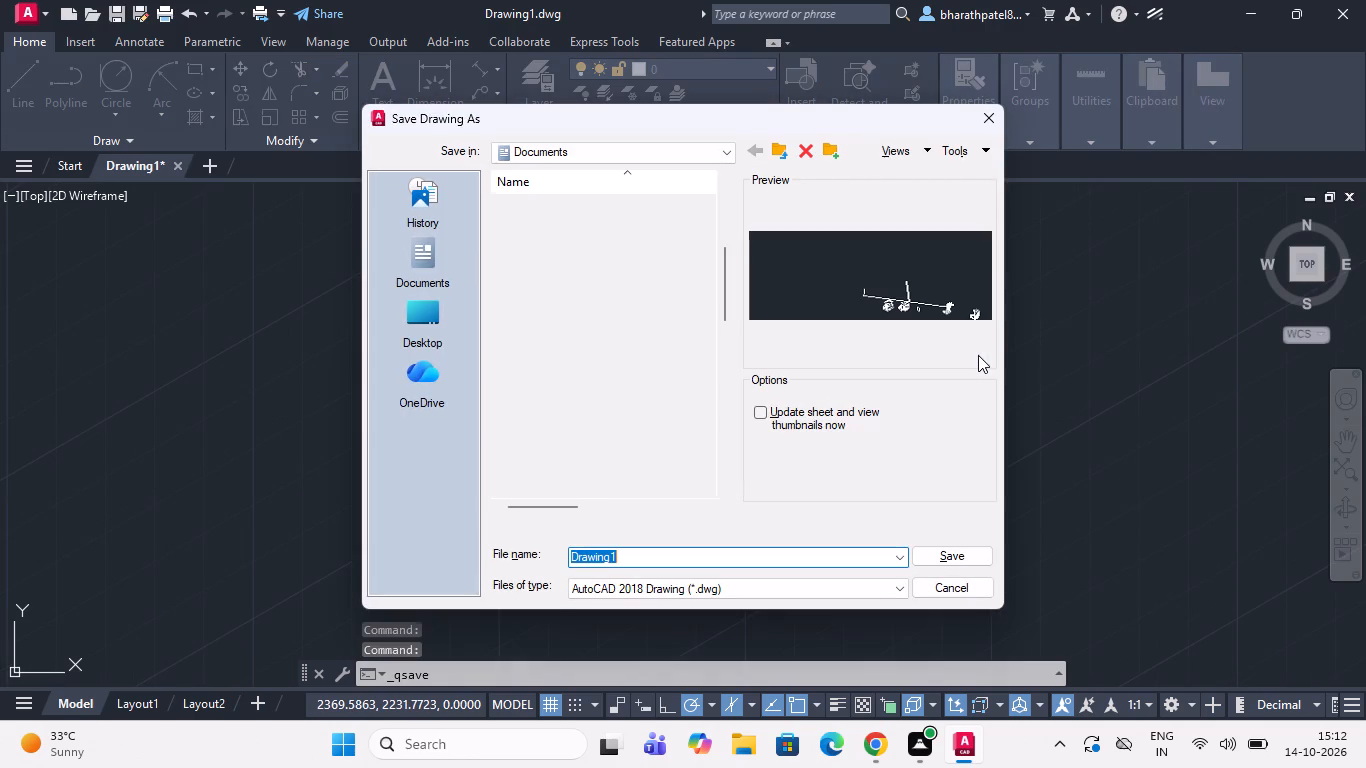
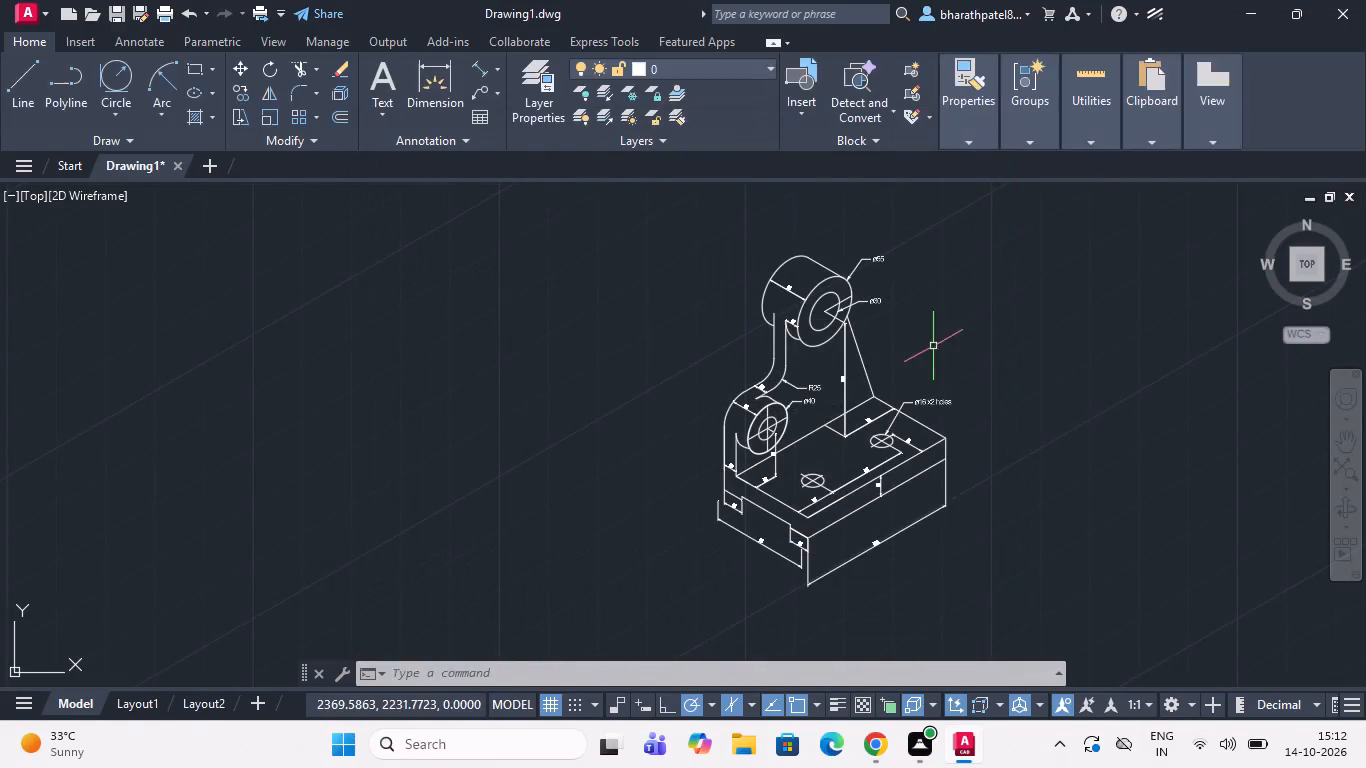
# Examine the dimensions and leader labels on the upper boss, lower boss, arm bend and base top face up close.
pyautogui.scroll(3, 919, 363)
pyautogui.scroll(-2, 918, 364)
pyautogui.scroll(1, 807, 452)
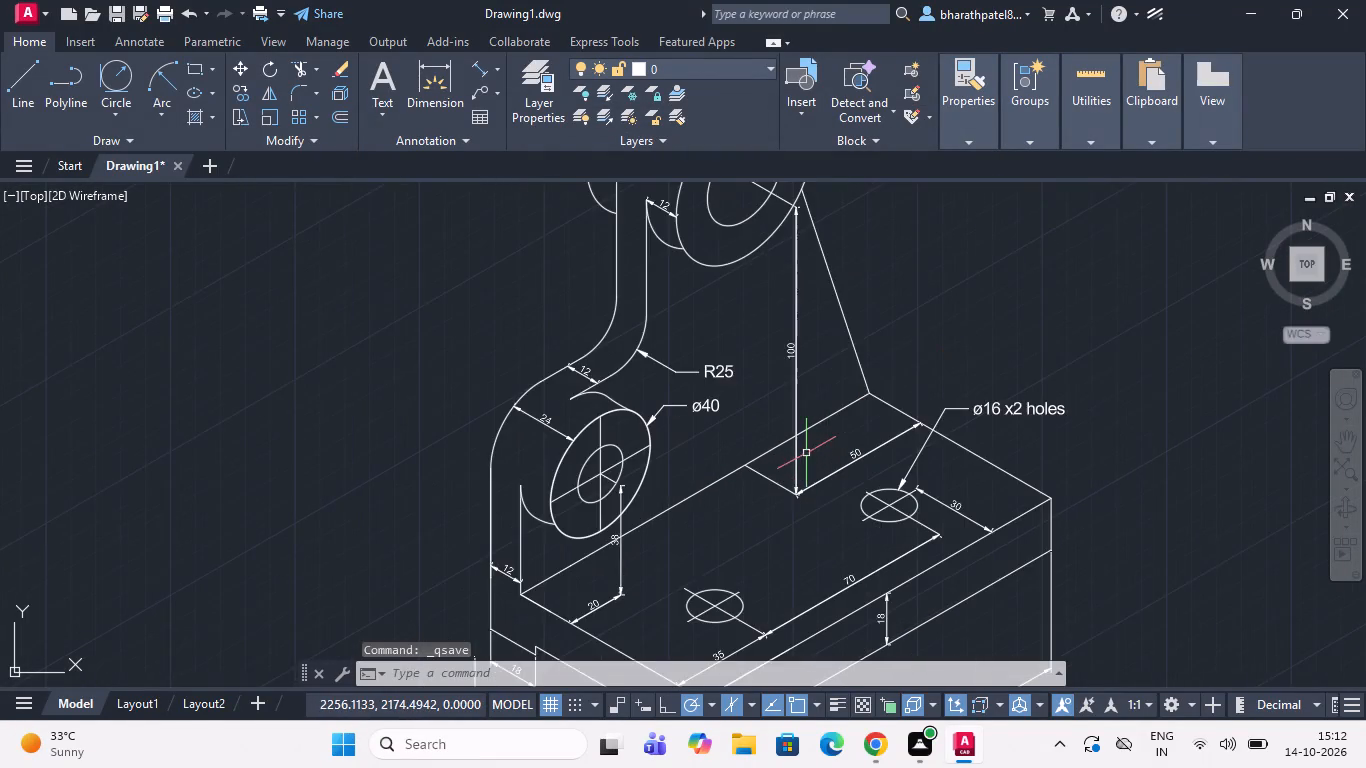
pyautogui.scroll(-1, 806, 453)
pyautogui.scroll(2, 726, 211)
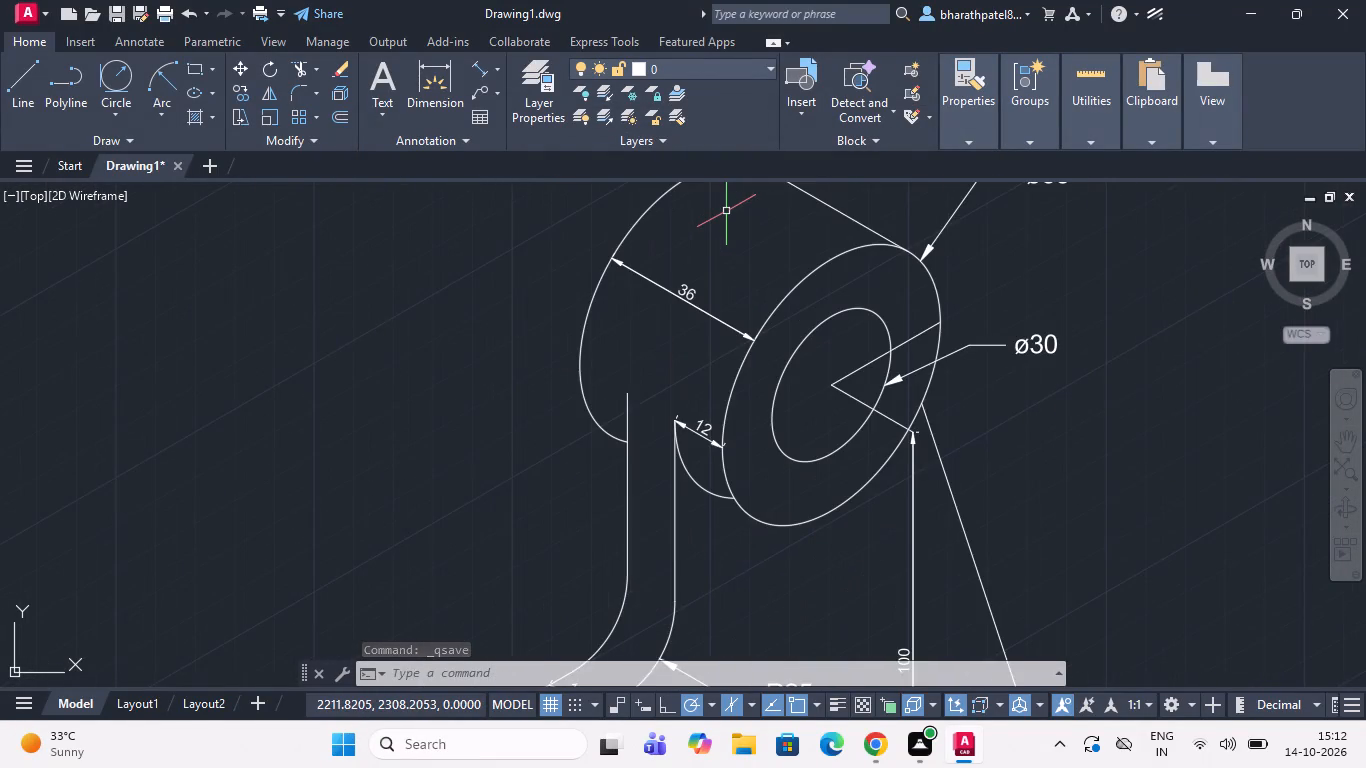
pyautogui.scroll(-3, 726, 211)
pyautogui.scroll(1, 808, 277)
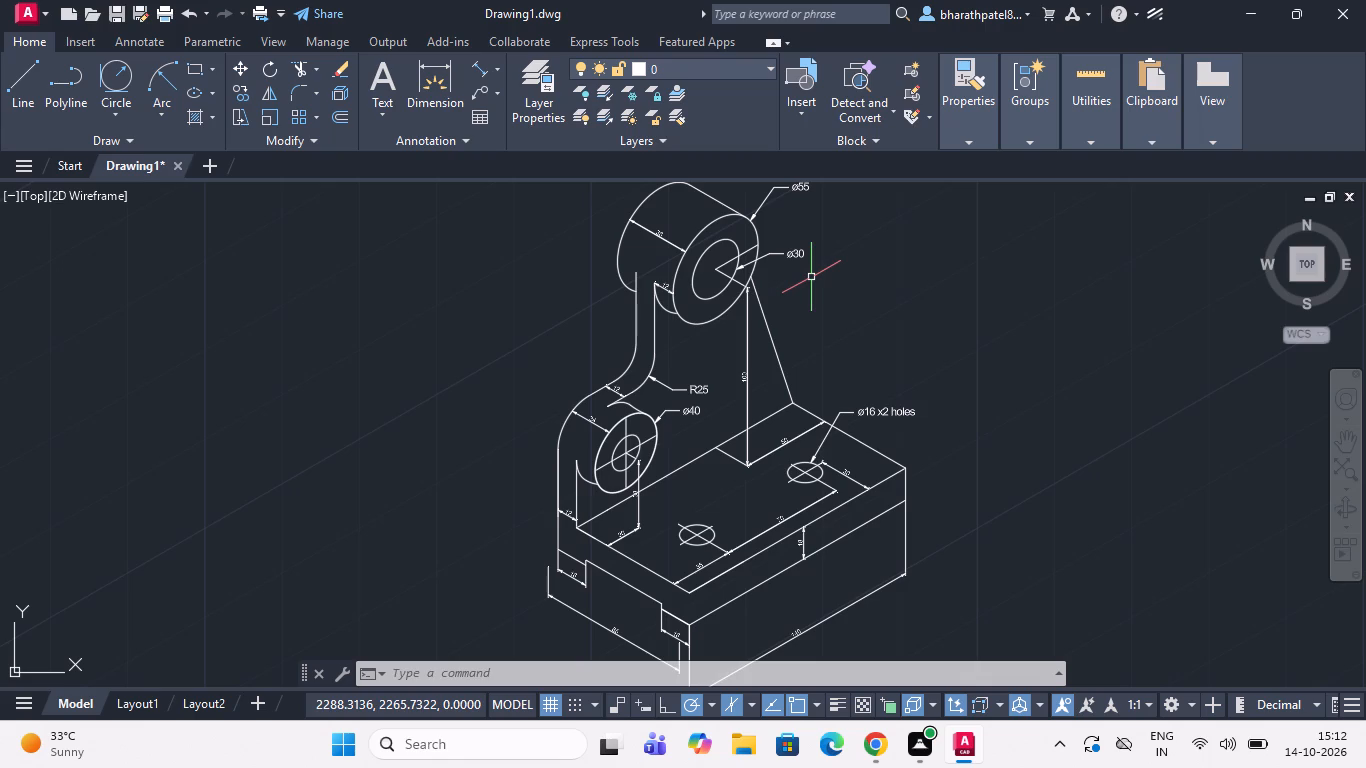
pyautogui.scroll(1, 642, 372)
pyautogui.scroll(-1, 642, 371)
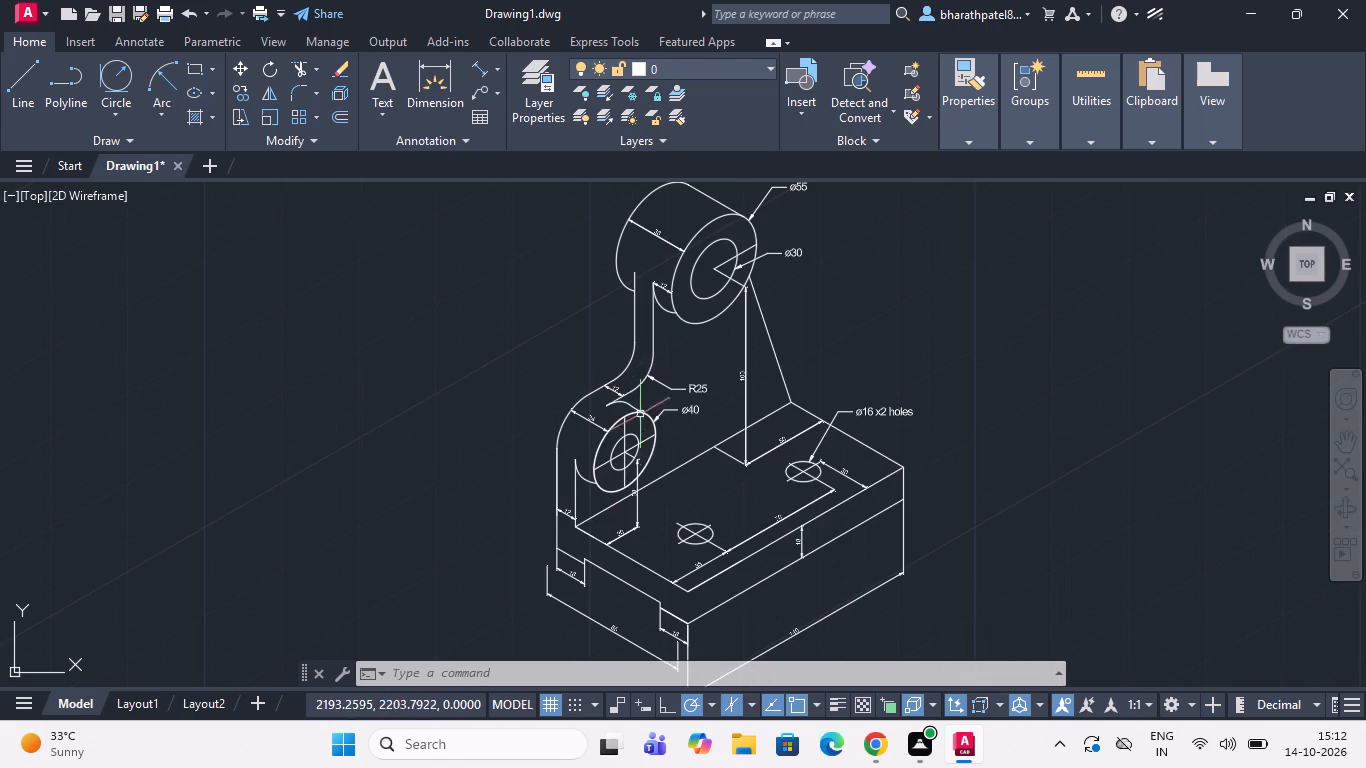
pyautogui.scroll(2, 805, 437)
pyautogui.scroll(-2, 805, 437)
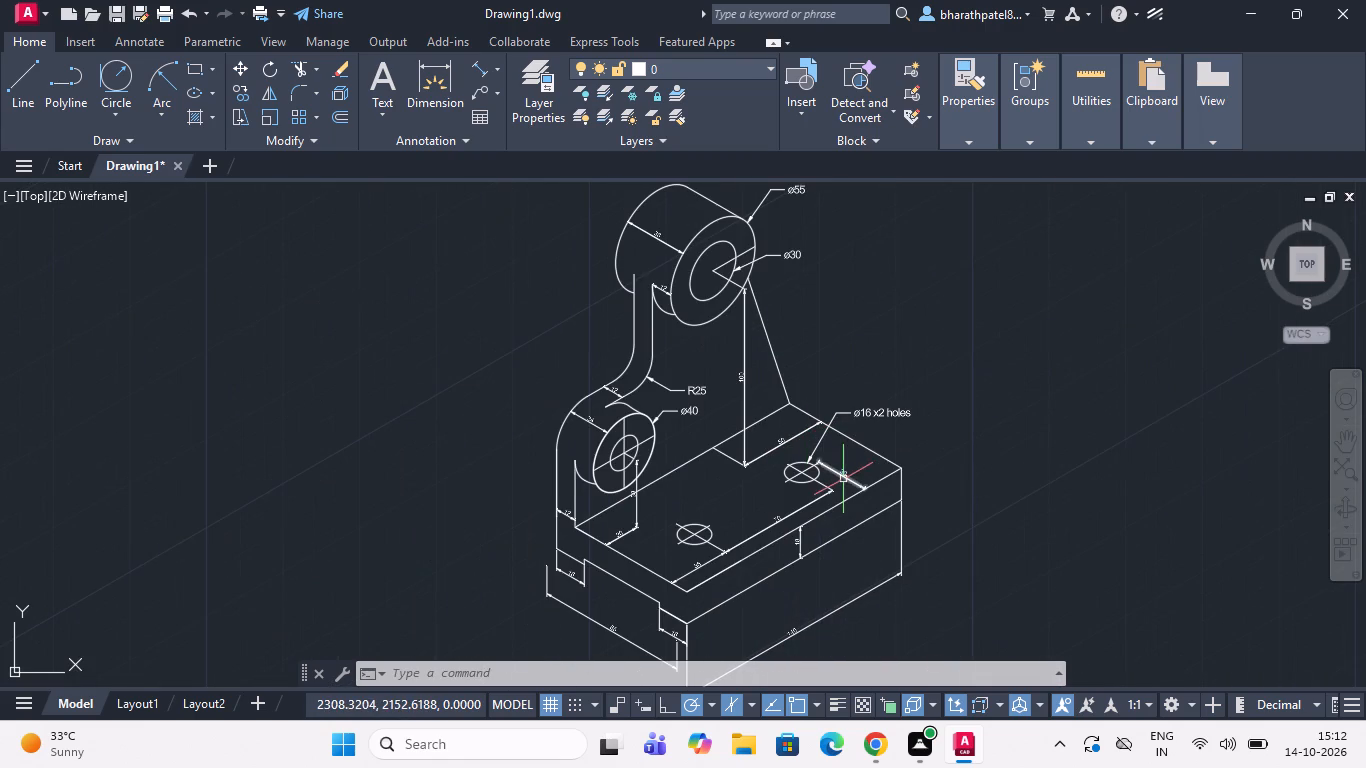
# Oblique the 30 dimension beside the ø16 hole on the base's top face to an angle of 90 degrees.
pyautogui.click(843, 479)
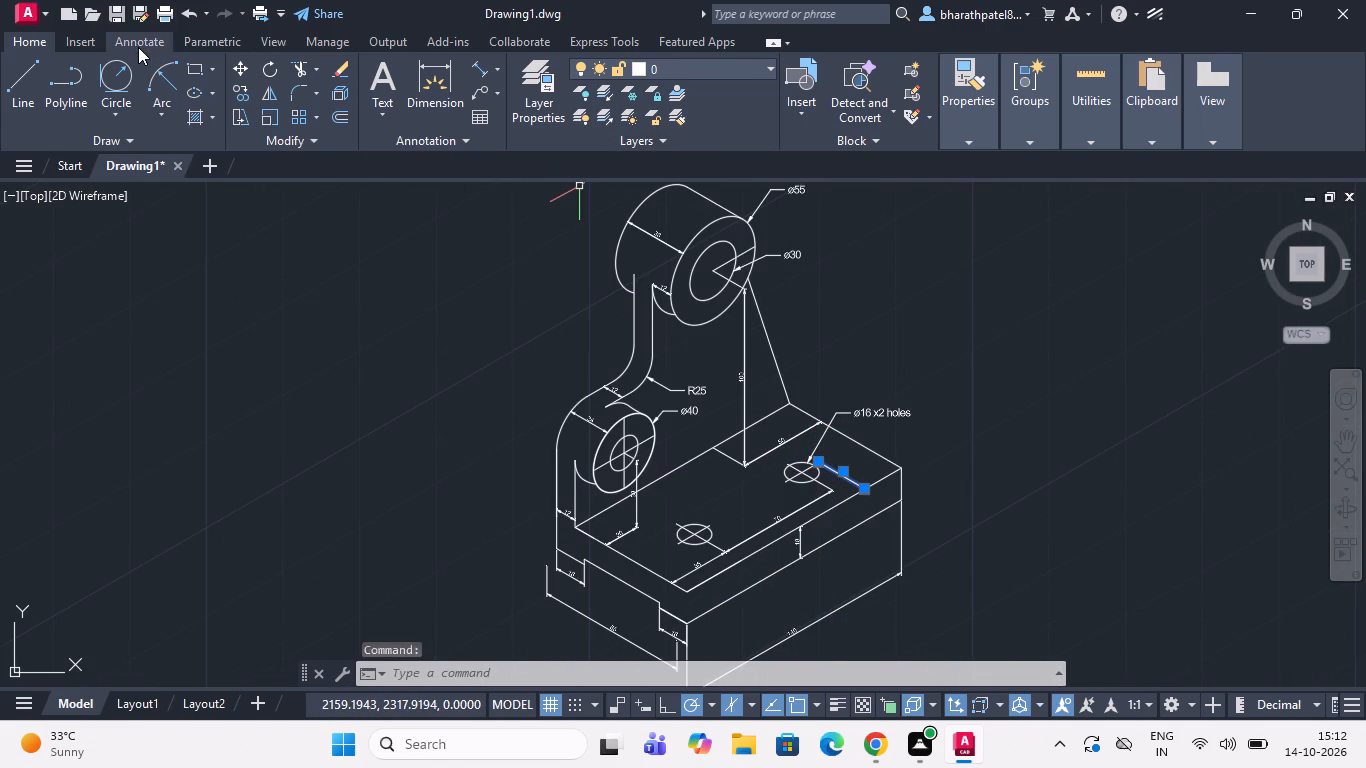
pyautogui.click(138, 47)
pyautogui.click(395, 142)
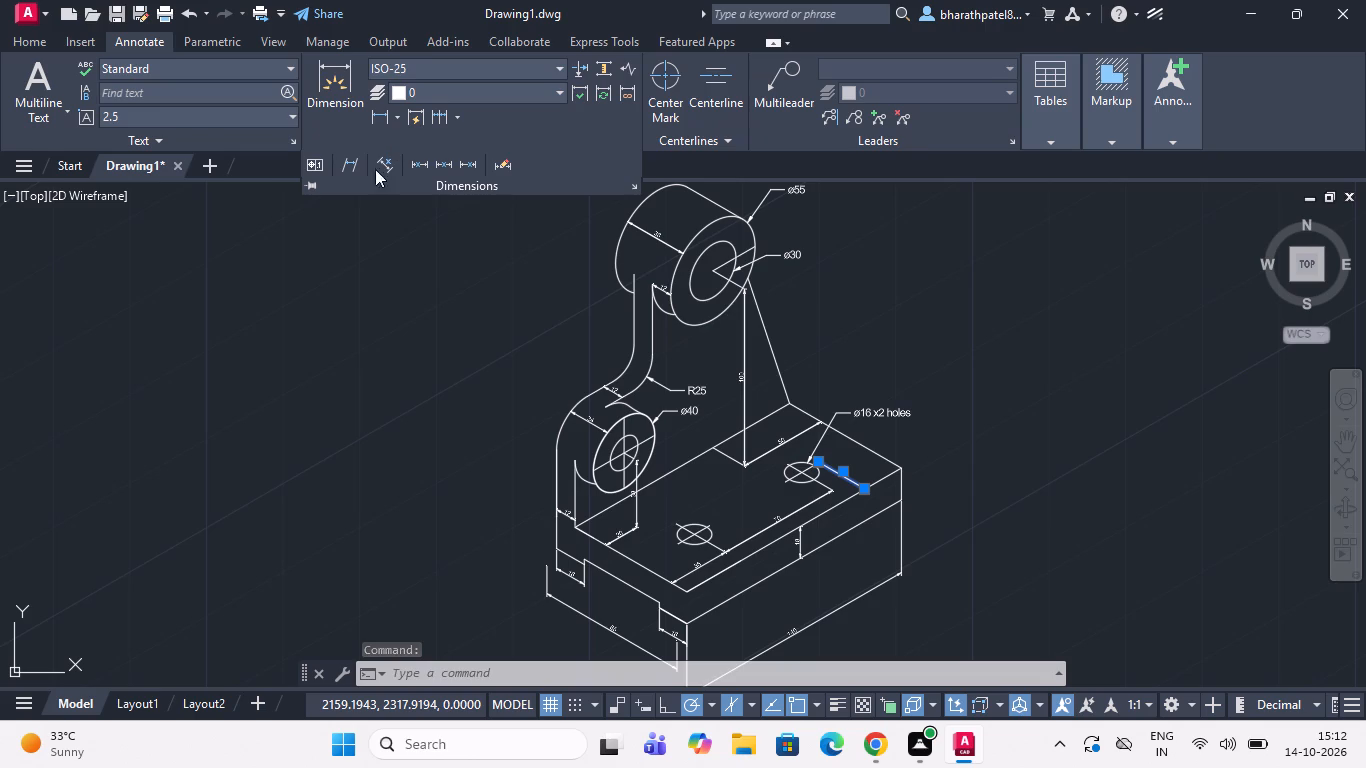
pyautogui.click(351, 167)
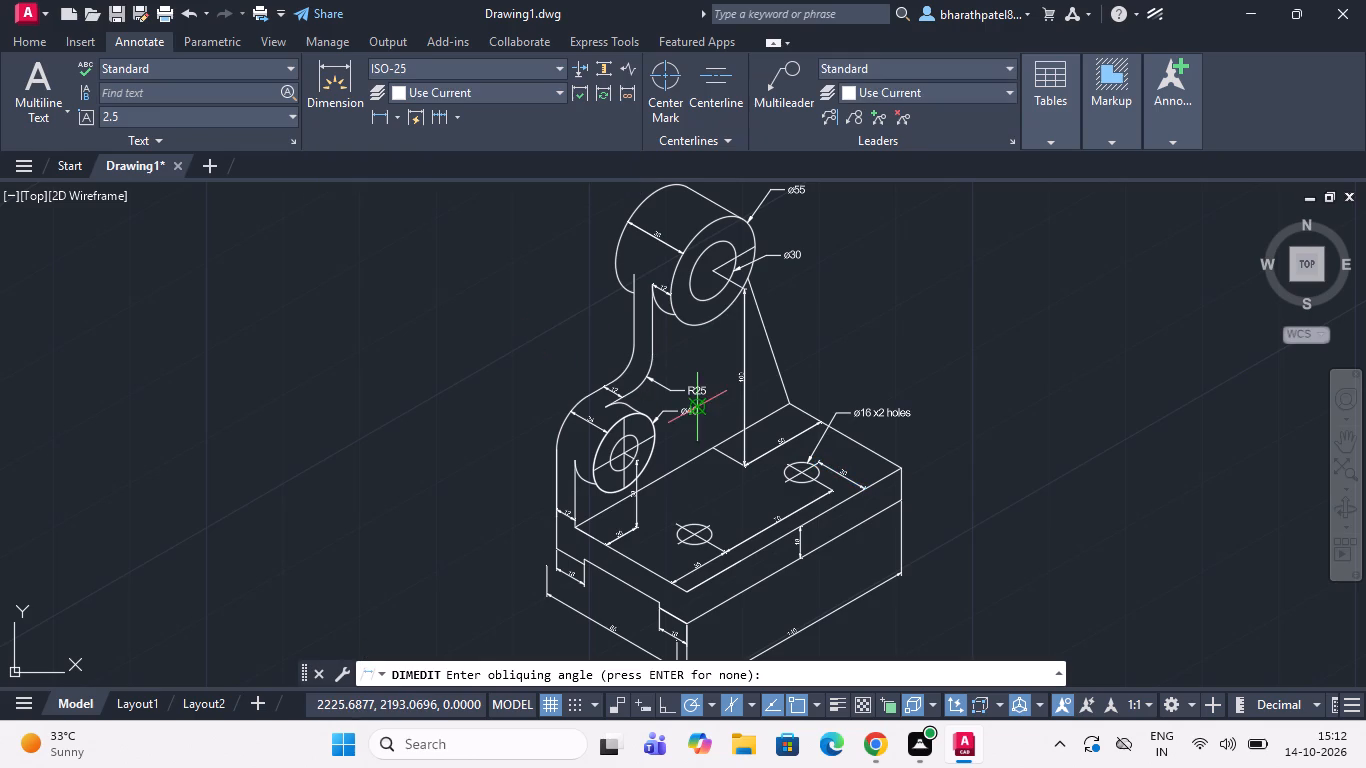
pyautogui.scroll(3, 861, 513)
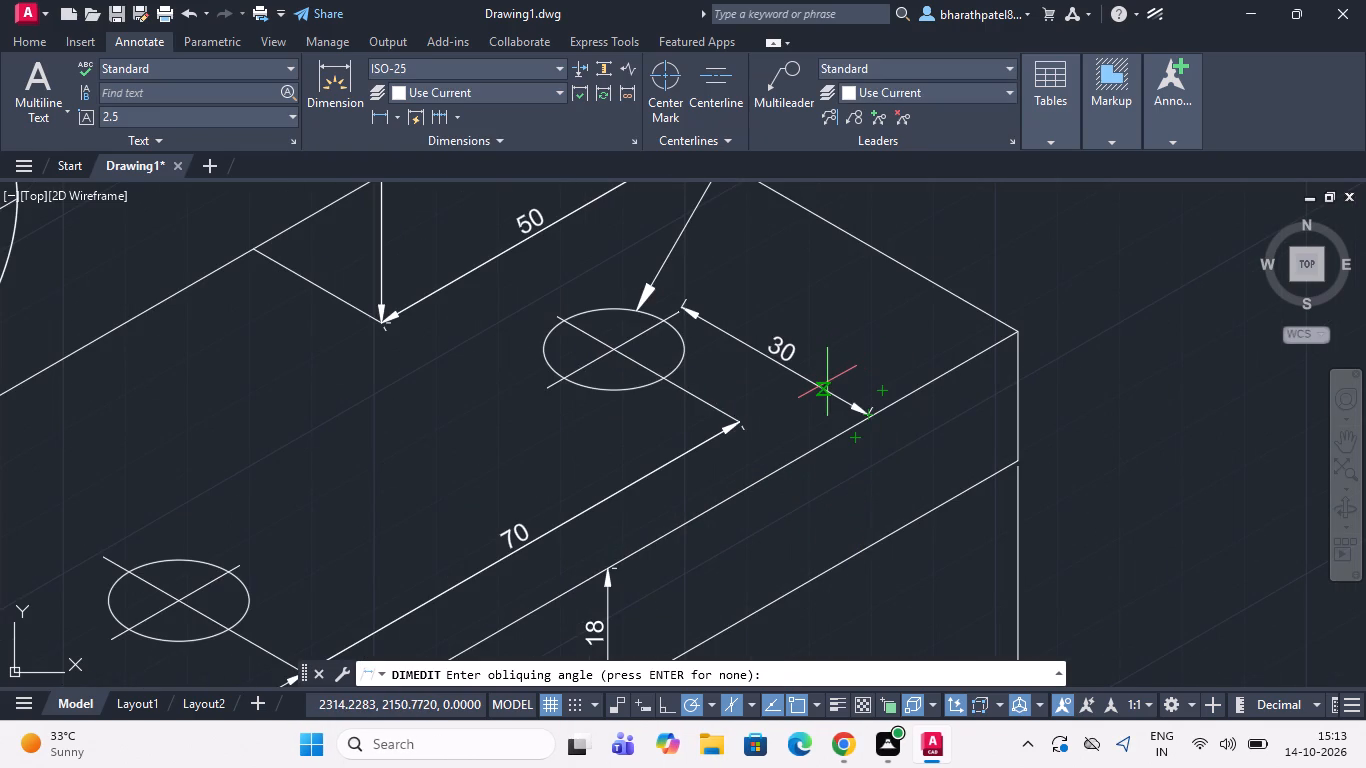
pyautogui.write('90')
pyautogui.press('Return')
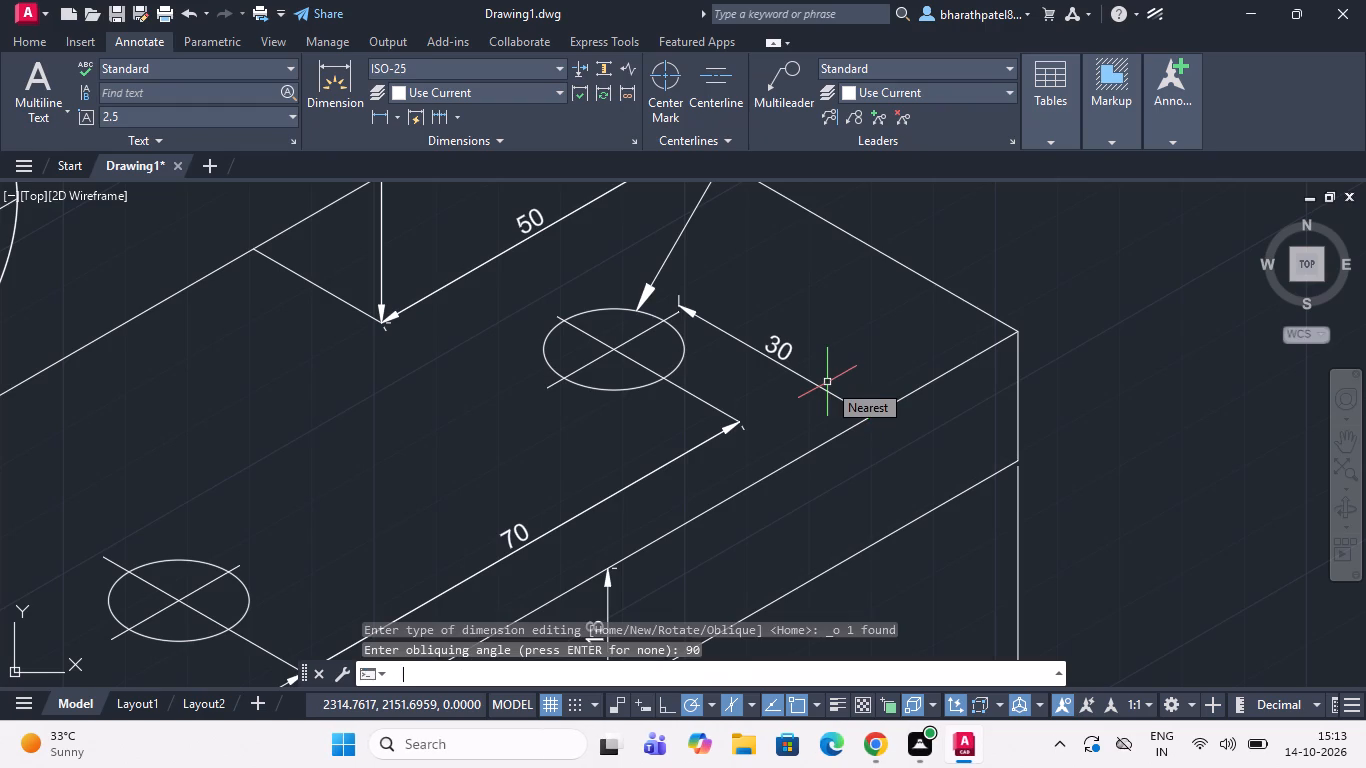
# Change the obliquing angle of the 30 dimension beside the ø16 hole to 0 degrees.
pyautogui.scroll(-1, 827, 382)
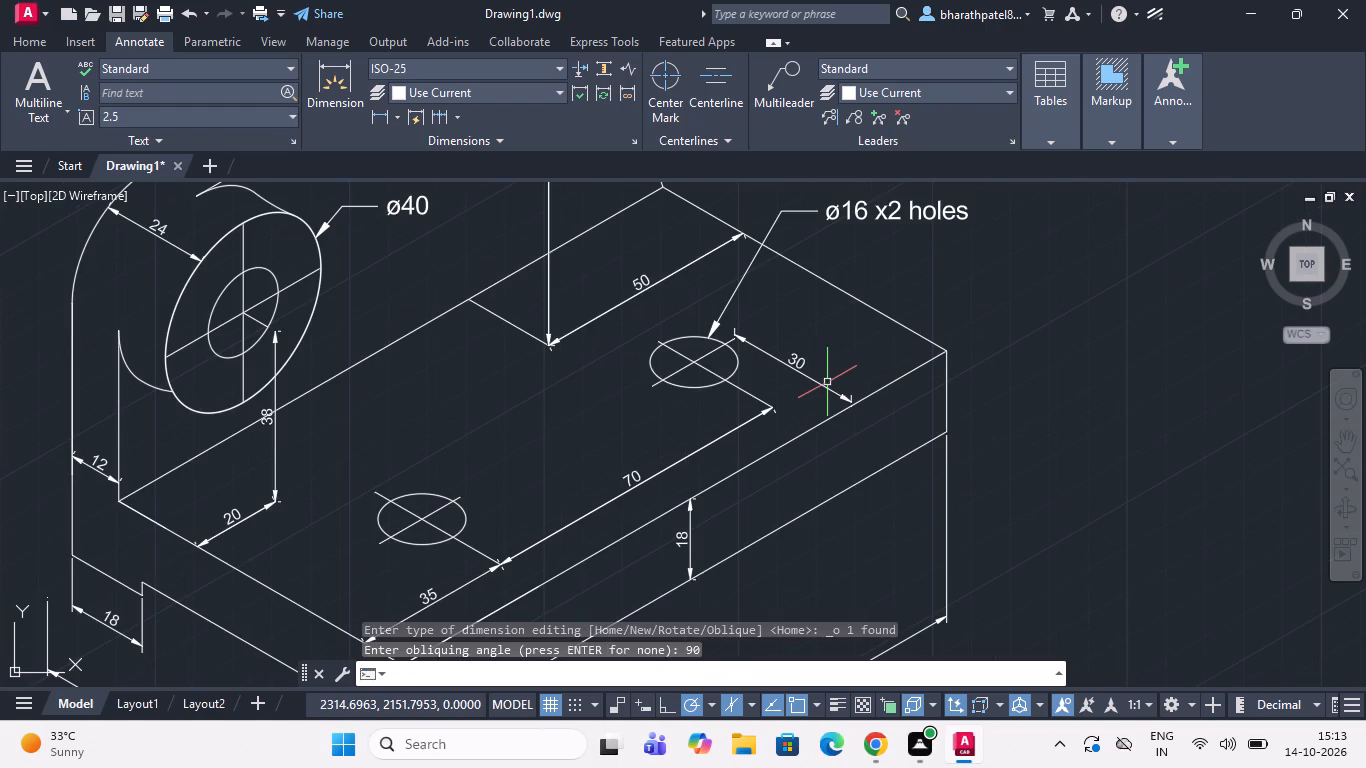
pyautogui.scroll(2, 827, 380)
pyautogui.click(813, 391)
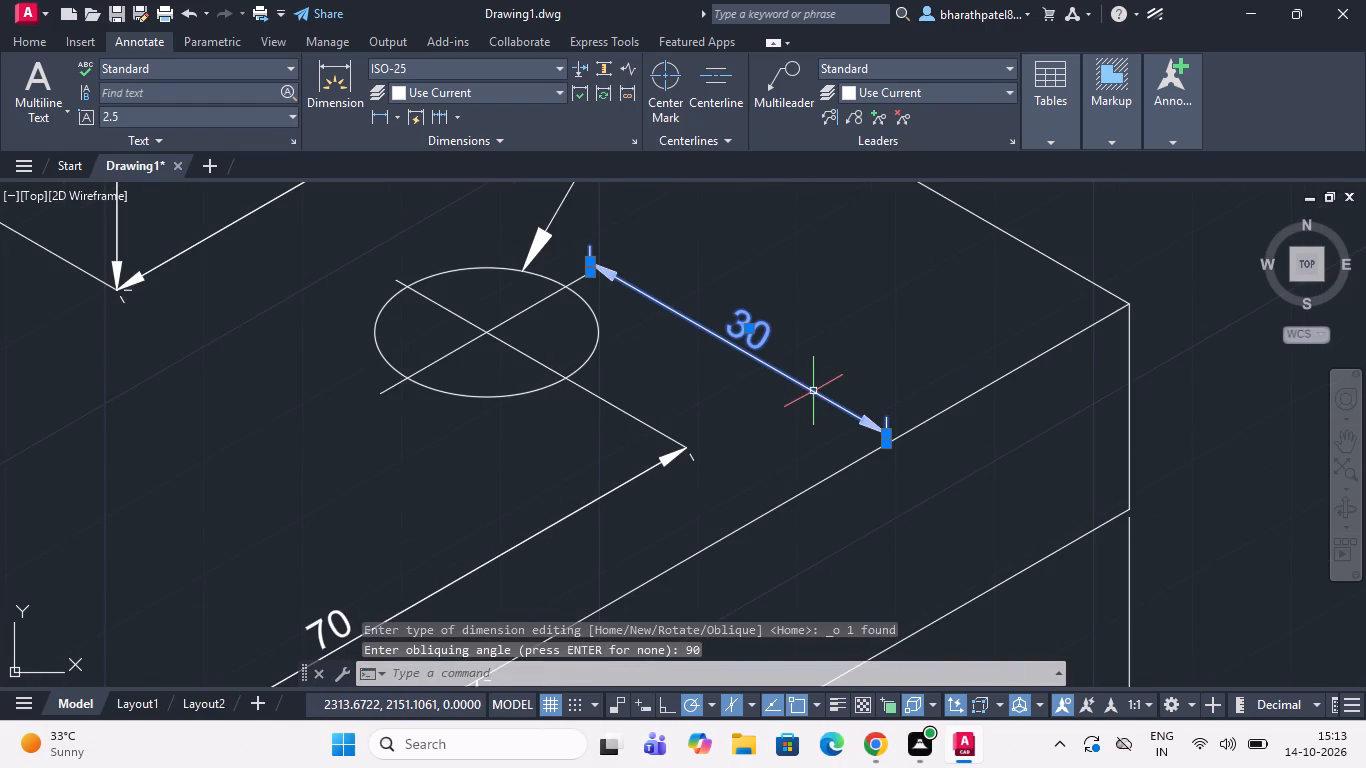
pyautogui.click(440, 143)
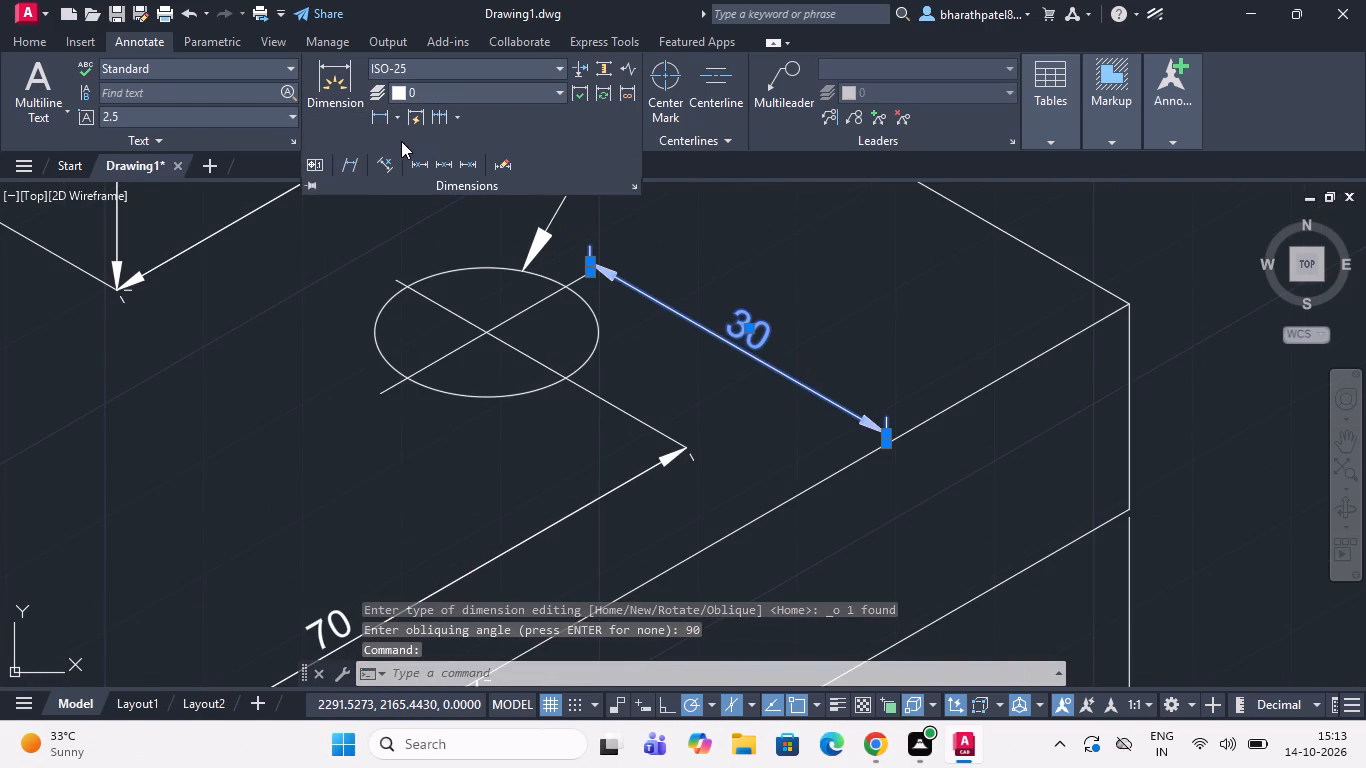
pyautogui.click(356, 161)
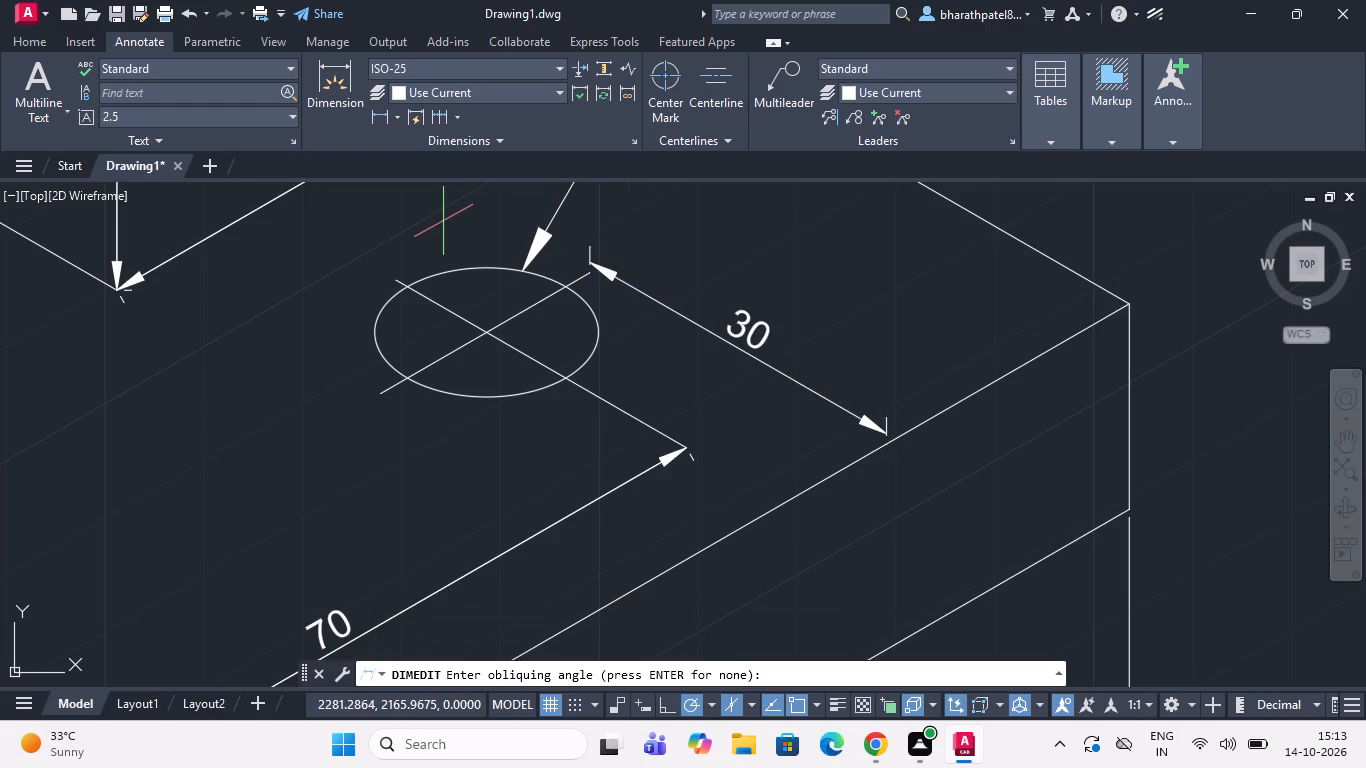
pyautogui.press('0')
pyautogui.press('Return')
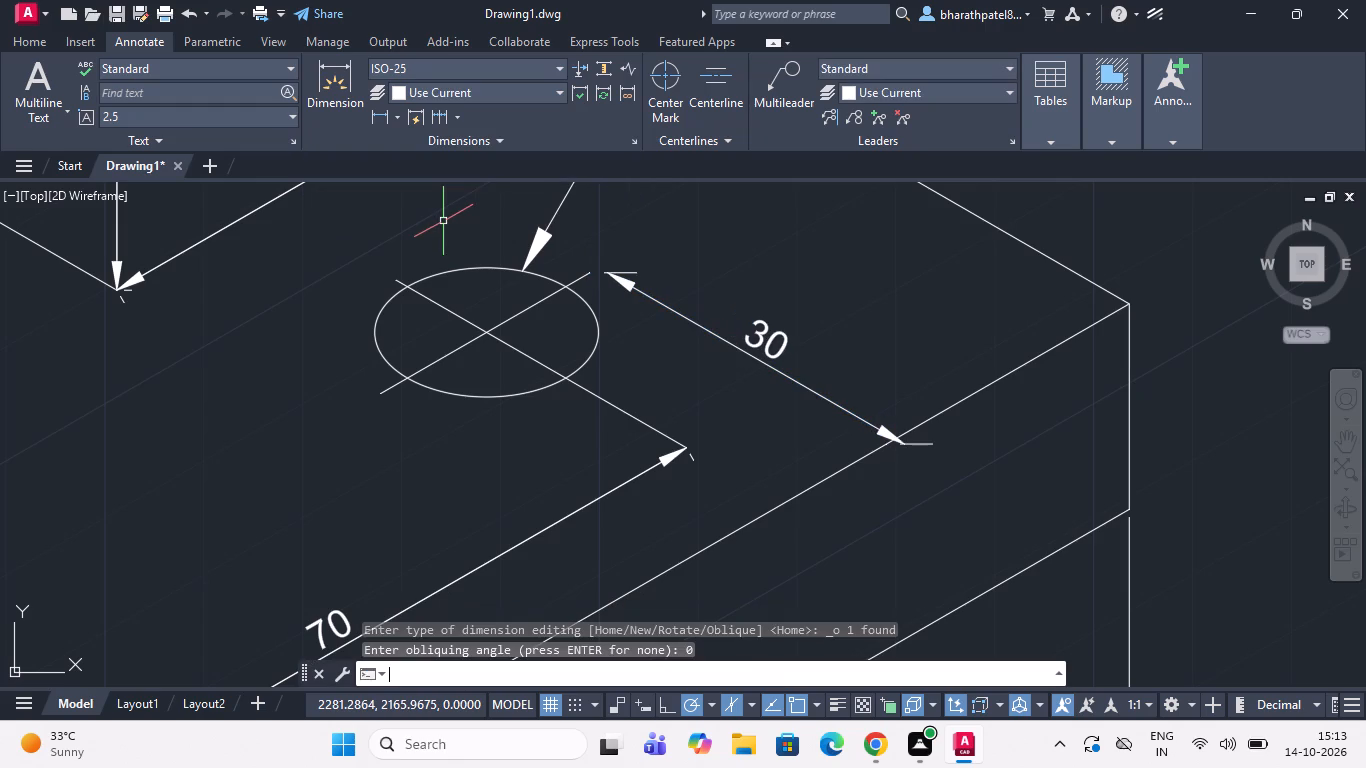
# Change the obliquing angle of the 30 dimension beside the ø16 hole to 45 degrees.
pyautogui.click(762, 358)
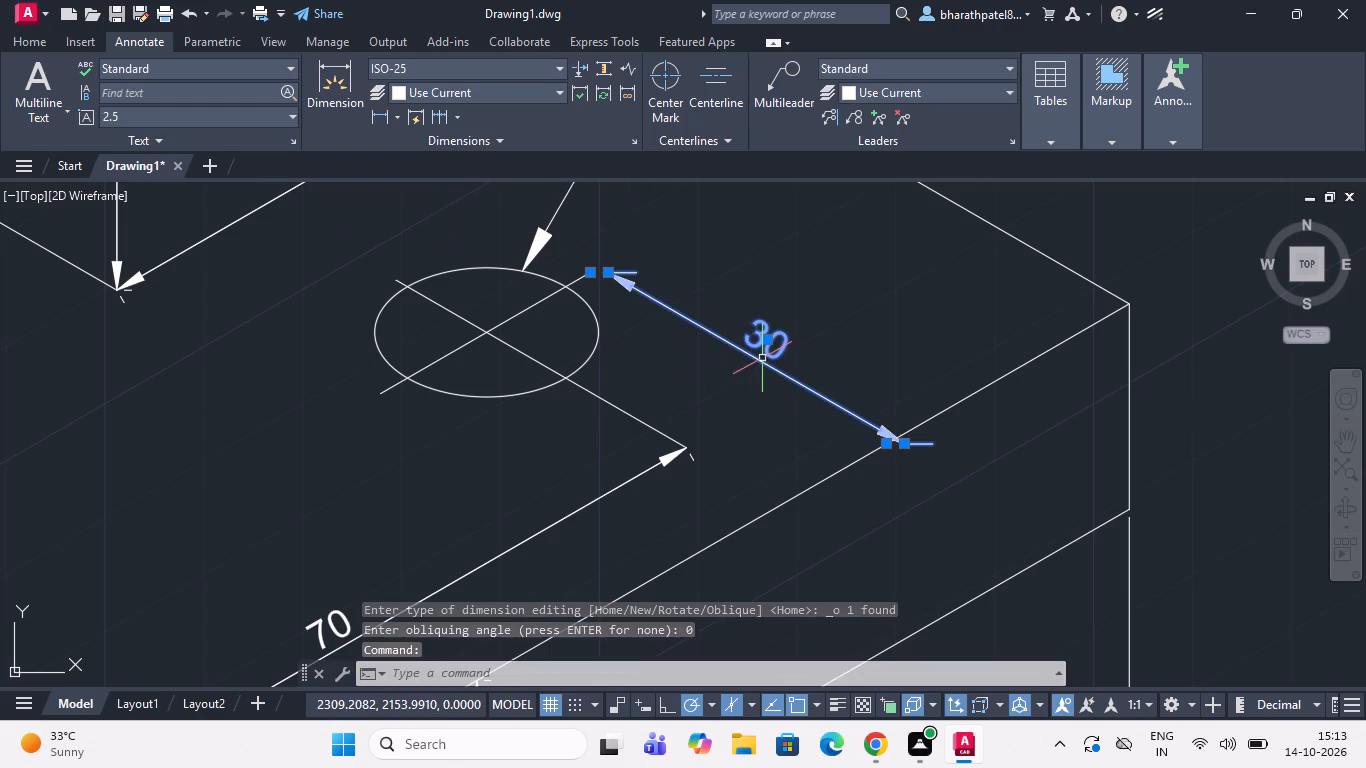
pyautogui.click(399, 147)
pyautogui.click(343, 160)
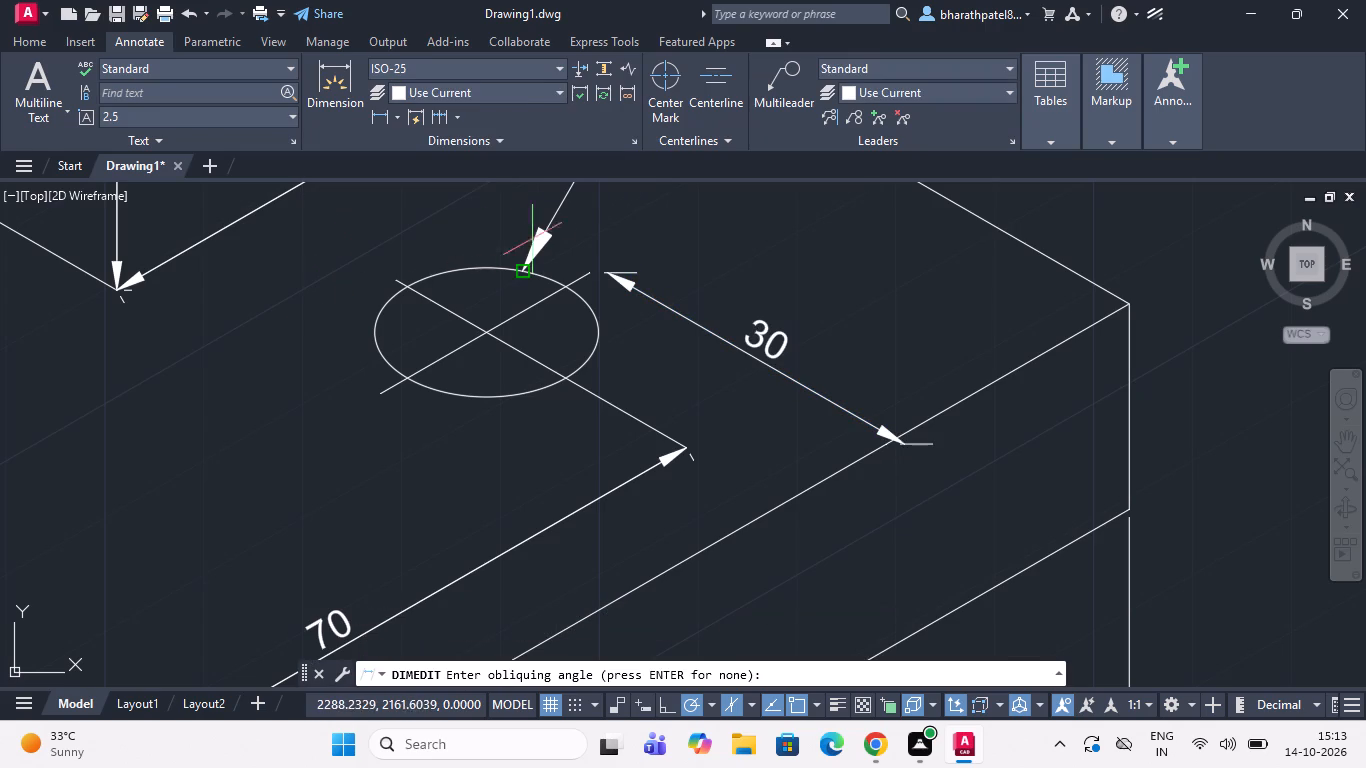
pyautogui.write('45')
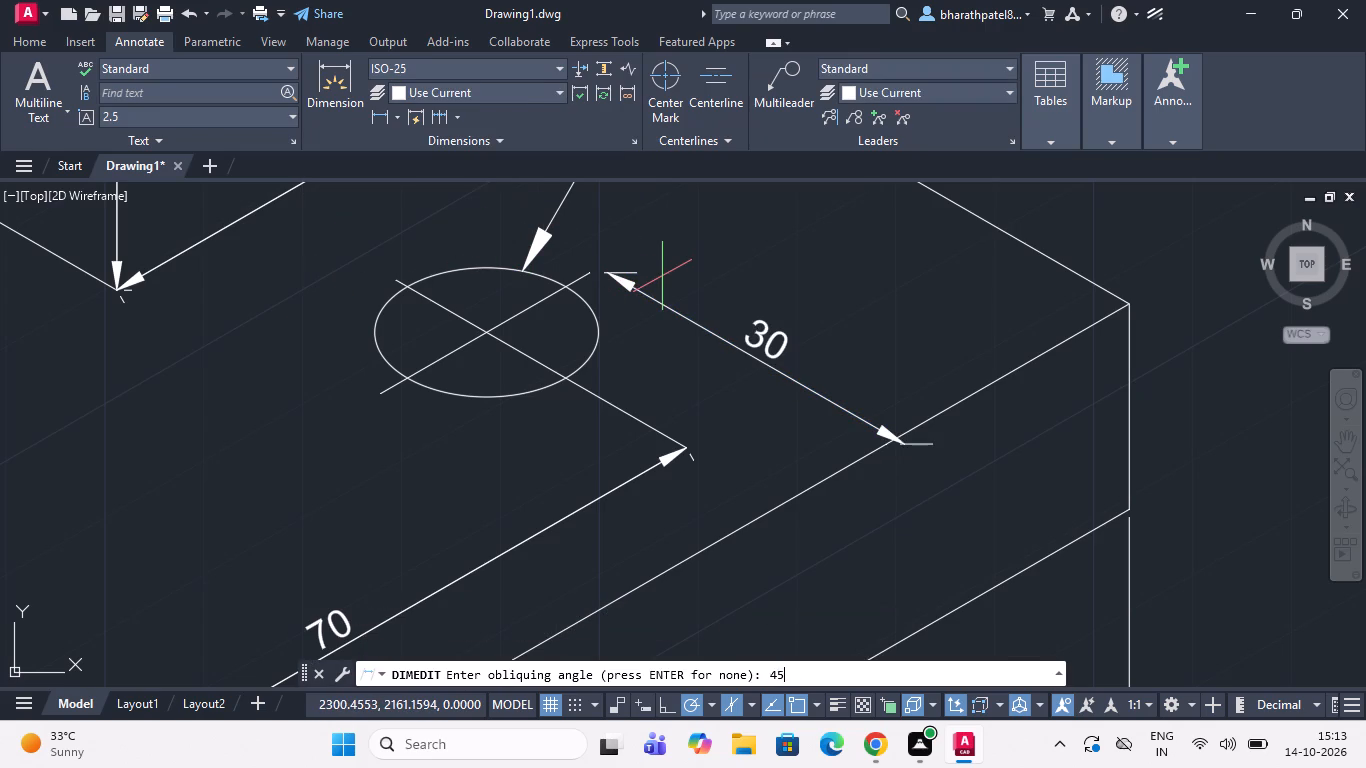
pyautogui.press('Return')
# Oblique the extension lines of the 30 dimension beside the ø16 hole to 25 degrees.
pyautogui.scroll(-1, 803, 362)
pyautogui.scroll(1, 820, 345)
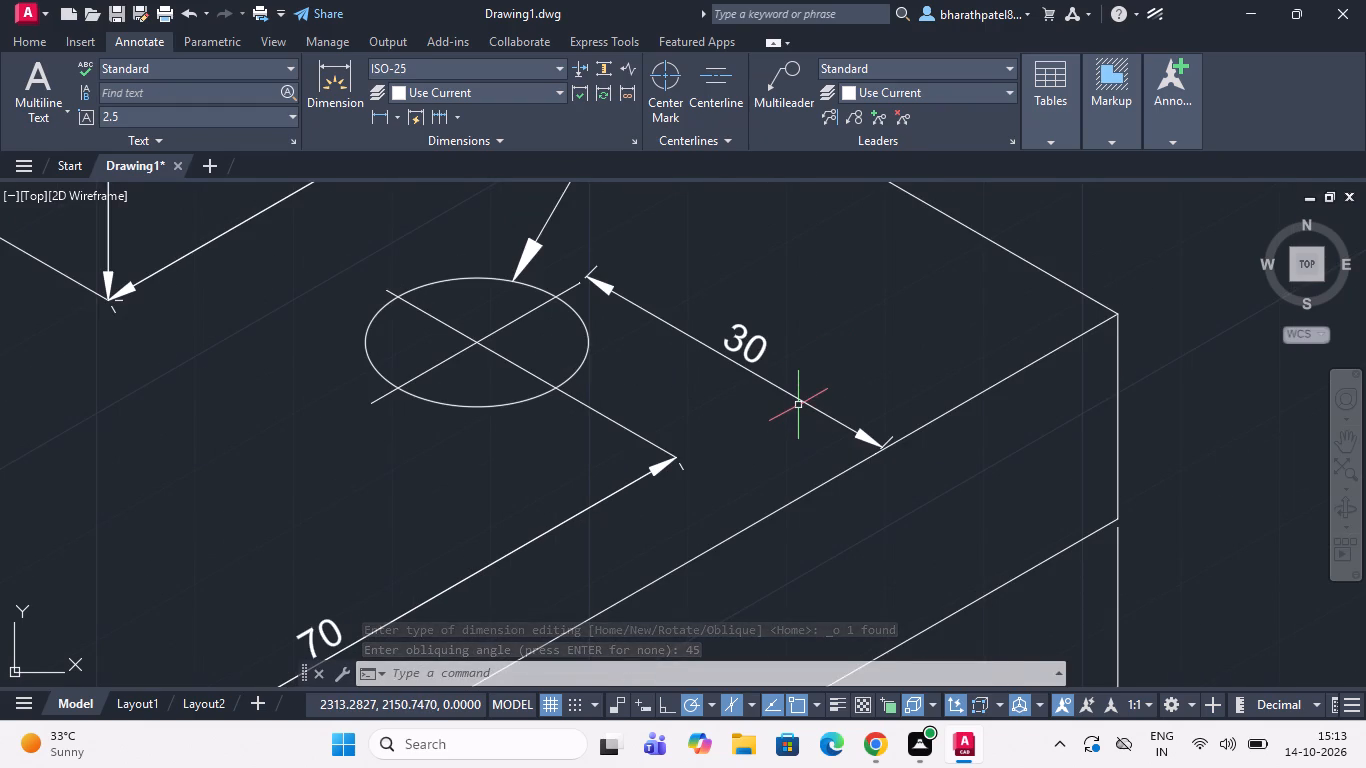
pyautogui.click(868, 441)
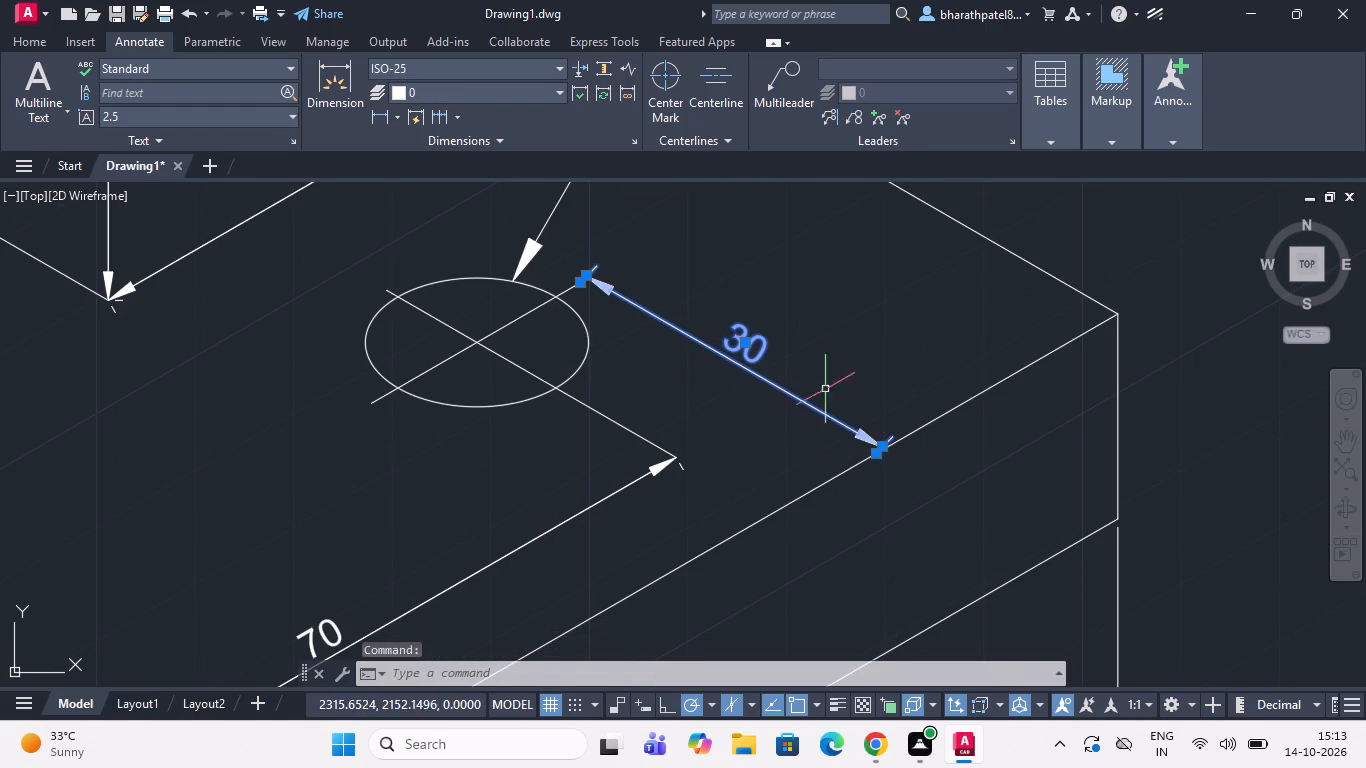
pyautogui.click(447, 138)
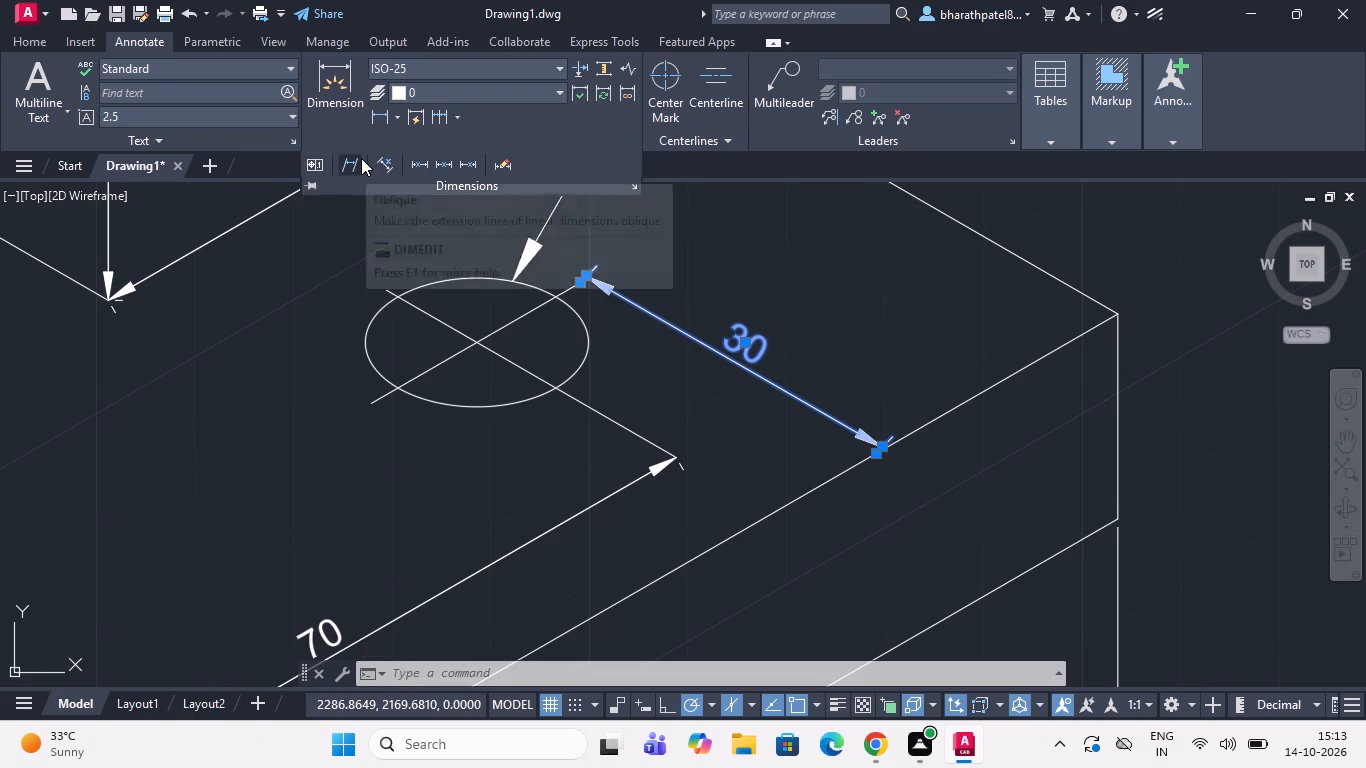
pyautogui.click(352, 164)
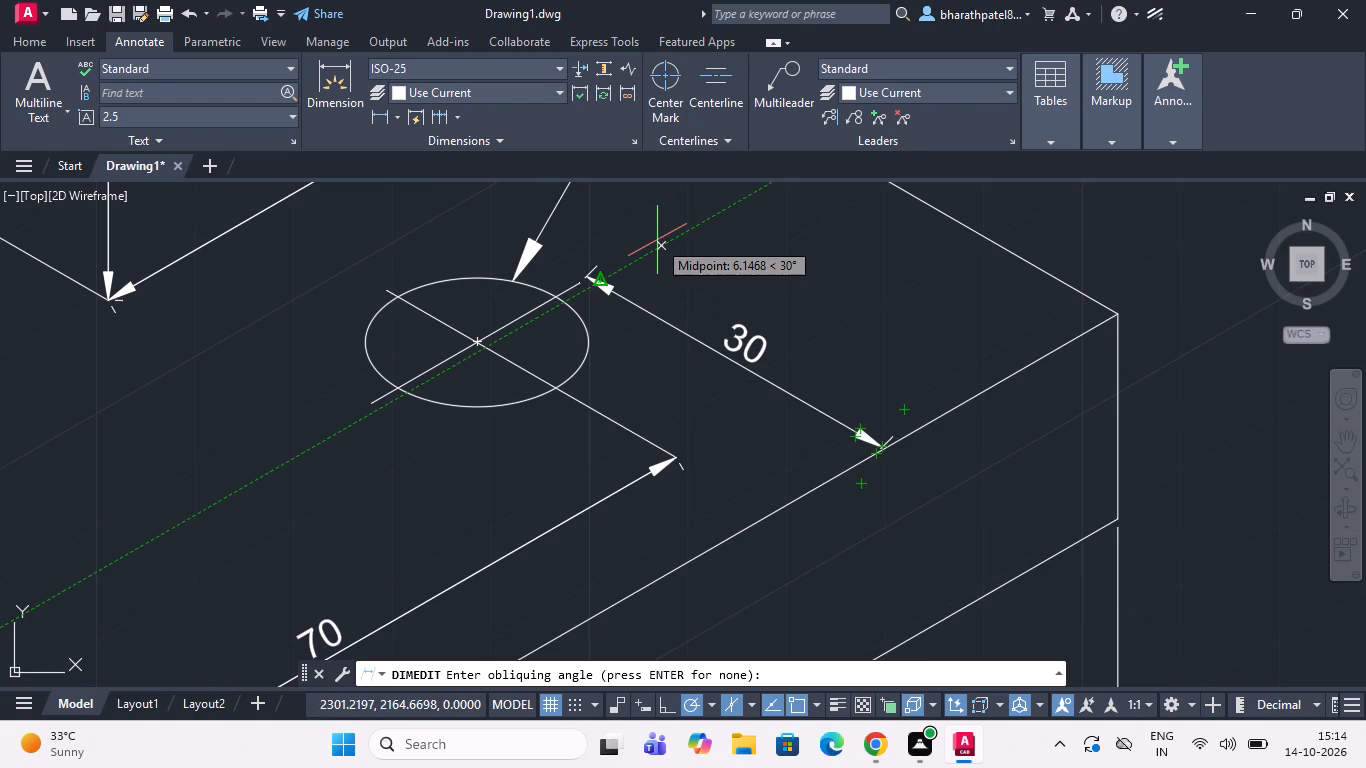
pyautogui.press('n')
pyautogui.press('BackSpace')
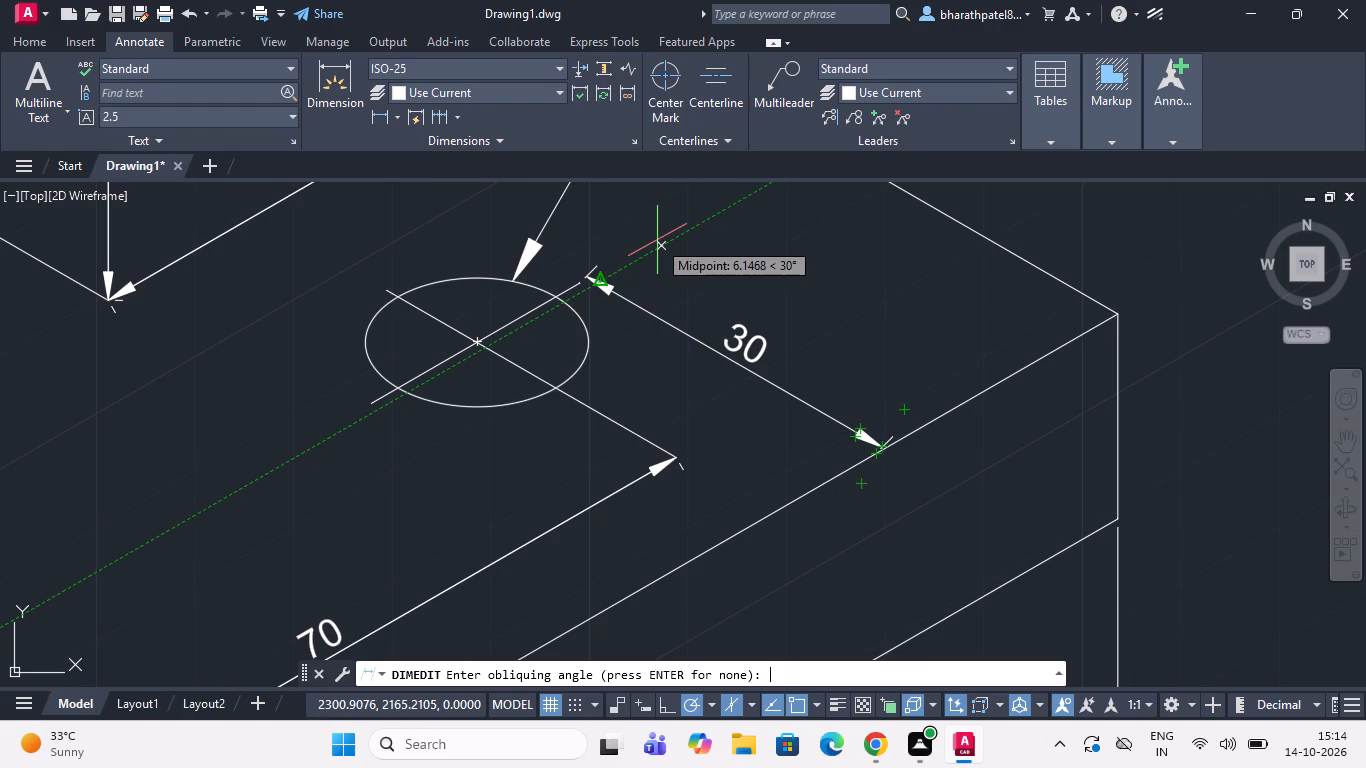
pyautogui.write('25')
pyautogui.press('Return')
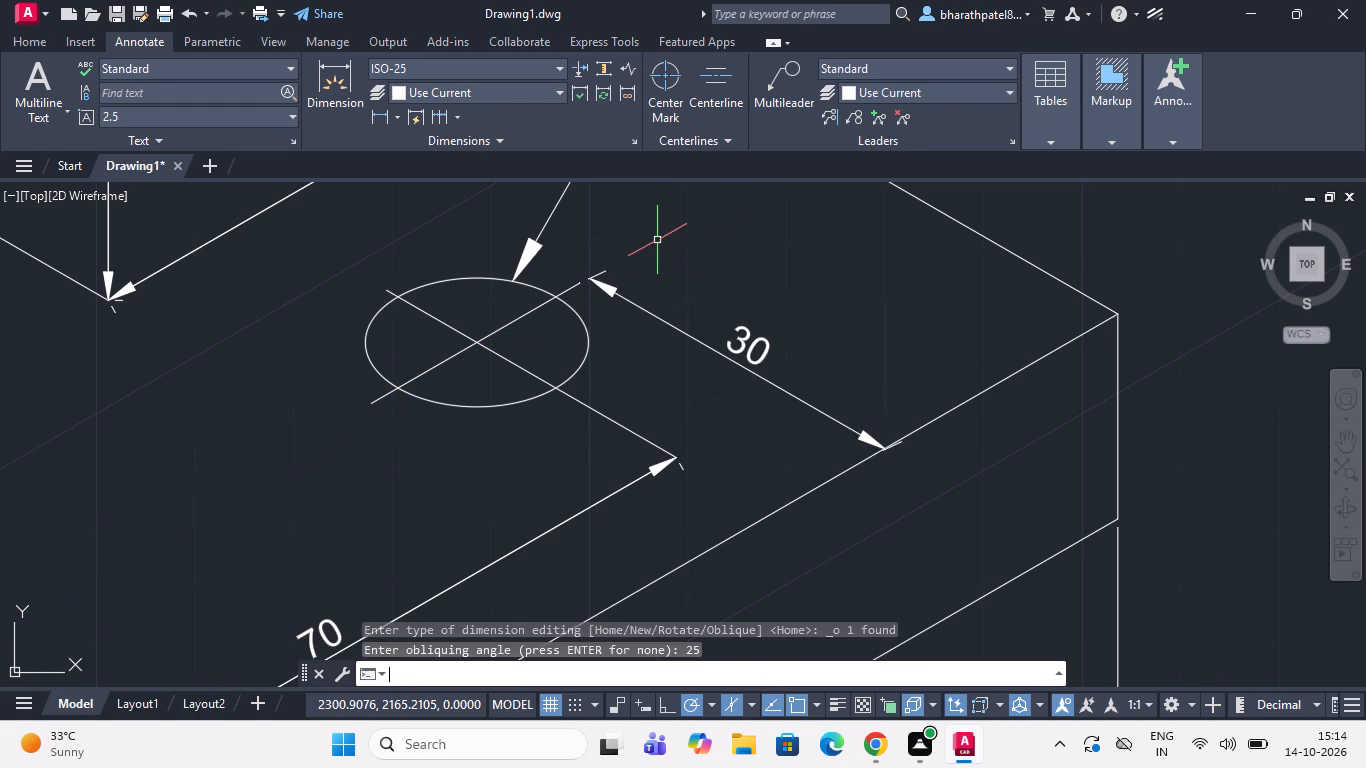
# Apply an obliquing angle of 30 degrees to the 50 dimension at the foot of the upright on the base's top face.
pyautogui.scroll(-3, 657, 240)
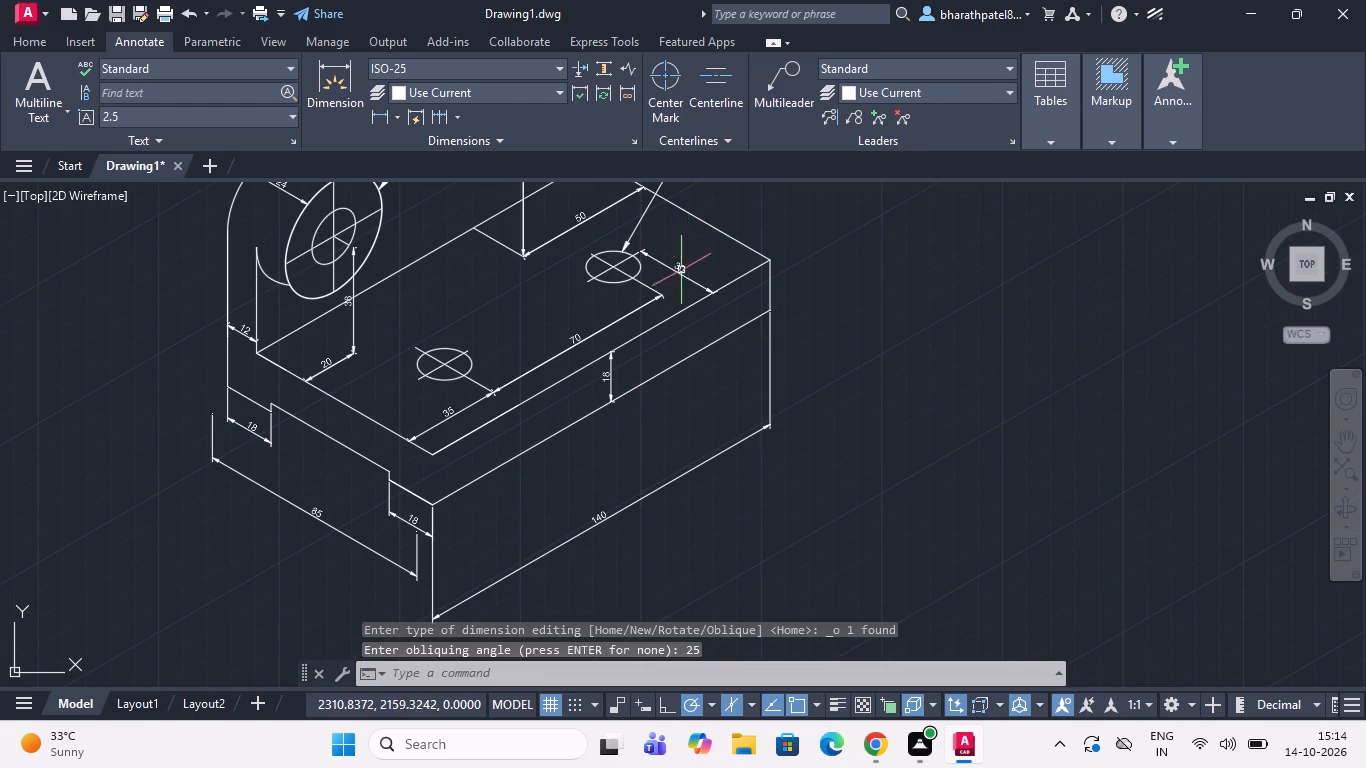
pyautogui.scroll(3, 686, 270)
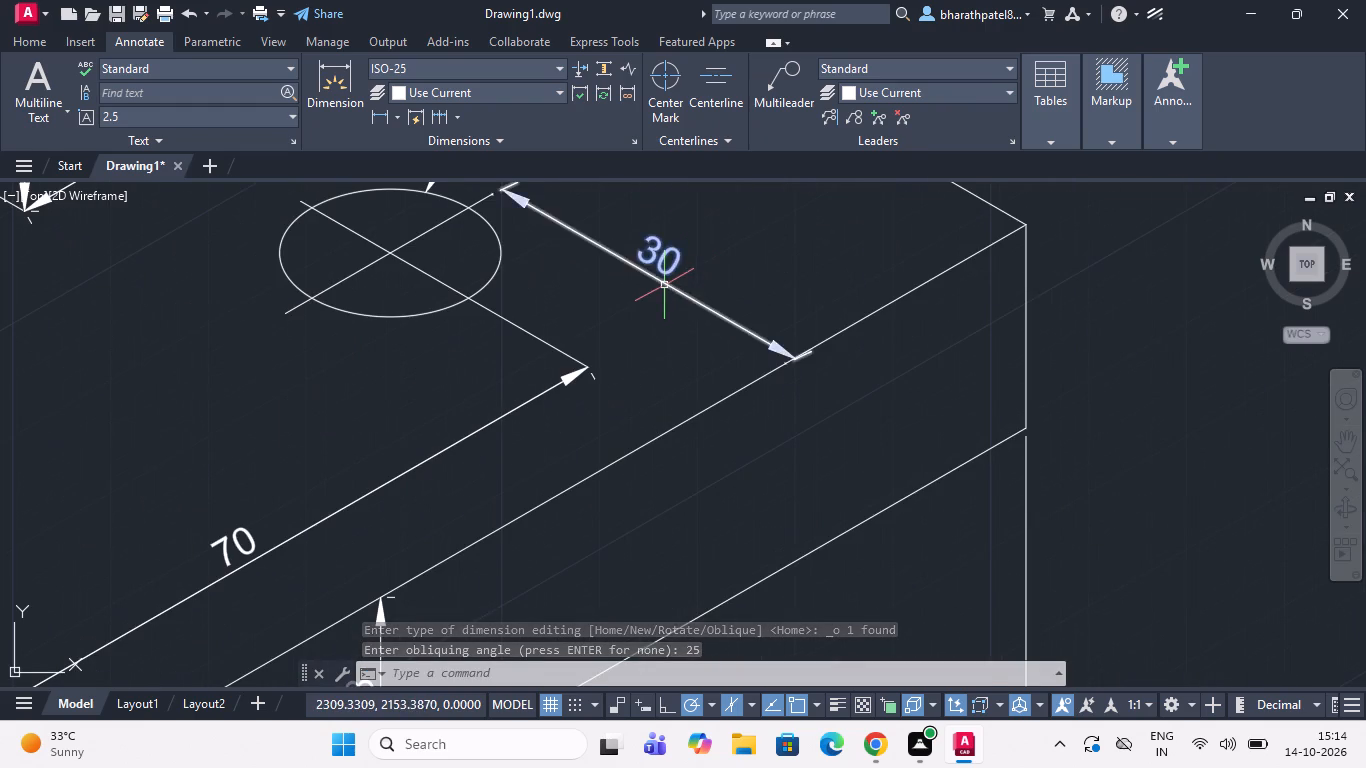
pyautogui.scroll(-4, 664, 285)
pyautogui.scroll(2, 660, 207)
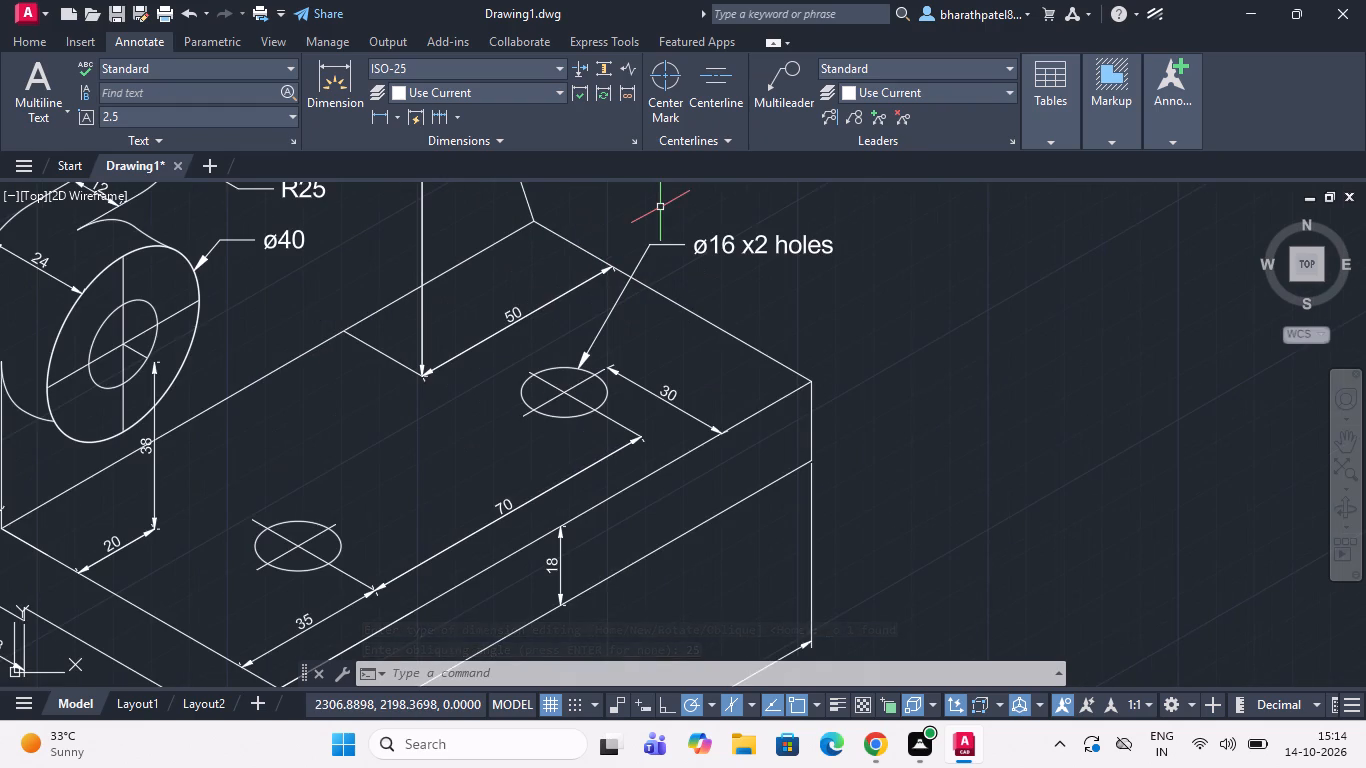
pyautogui.click(502, 328)
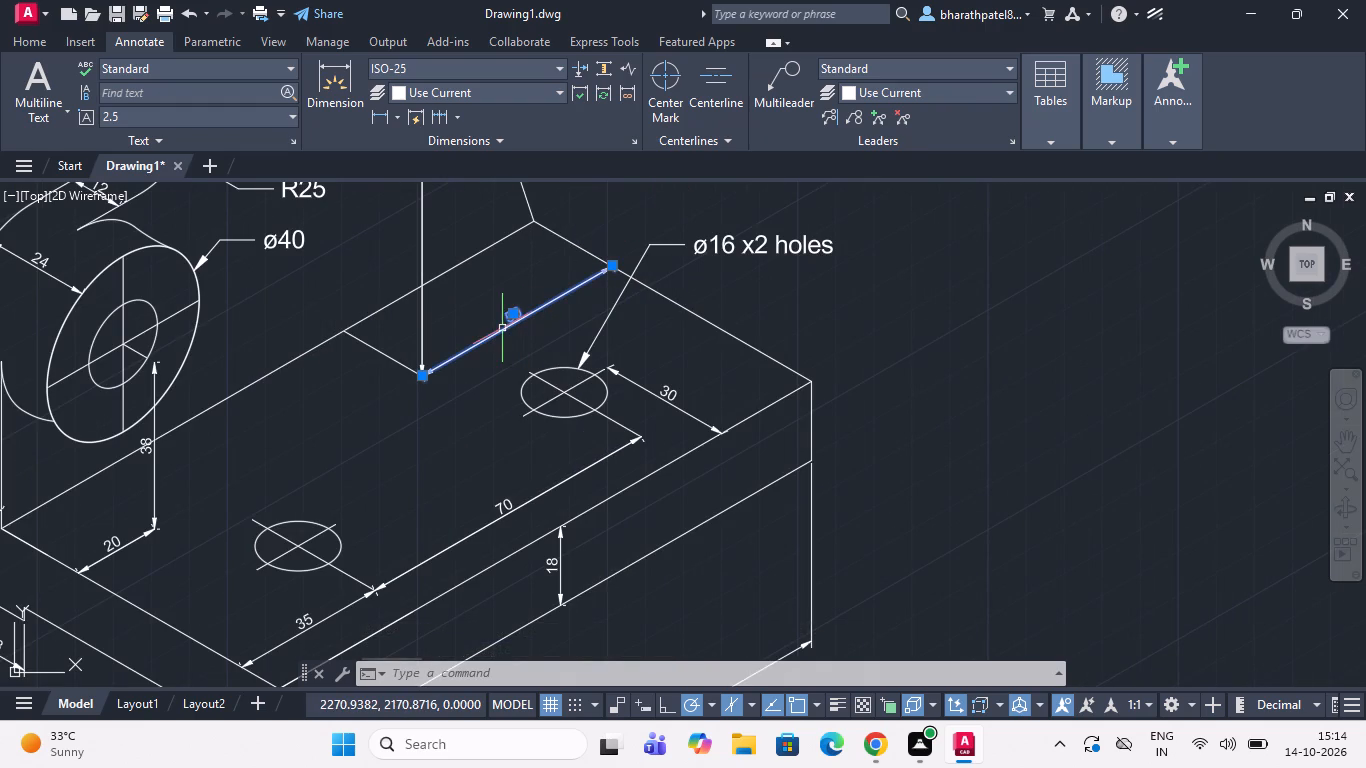
pyautogui.click(452, 143)
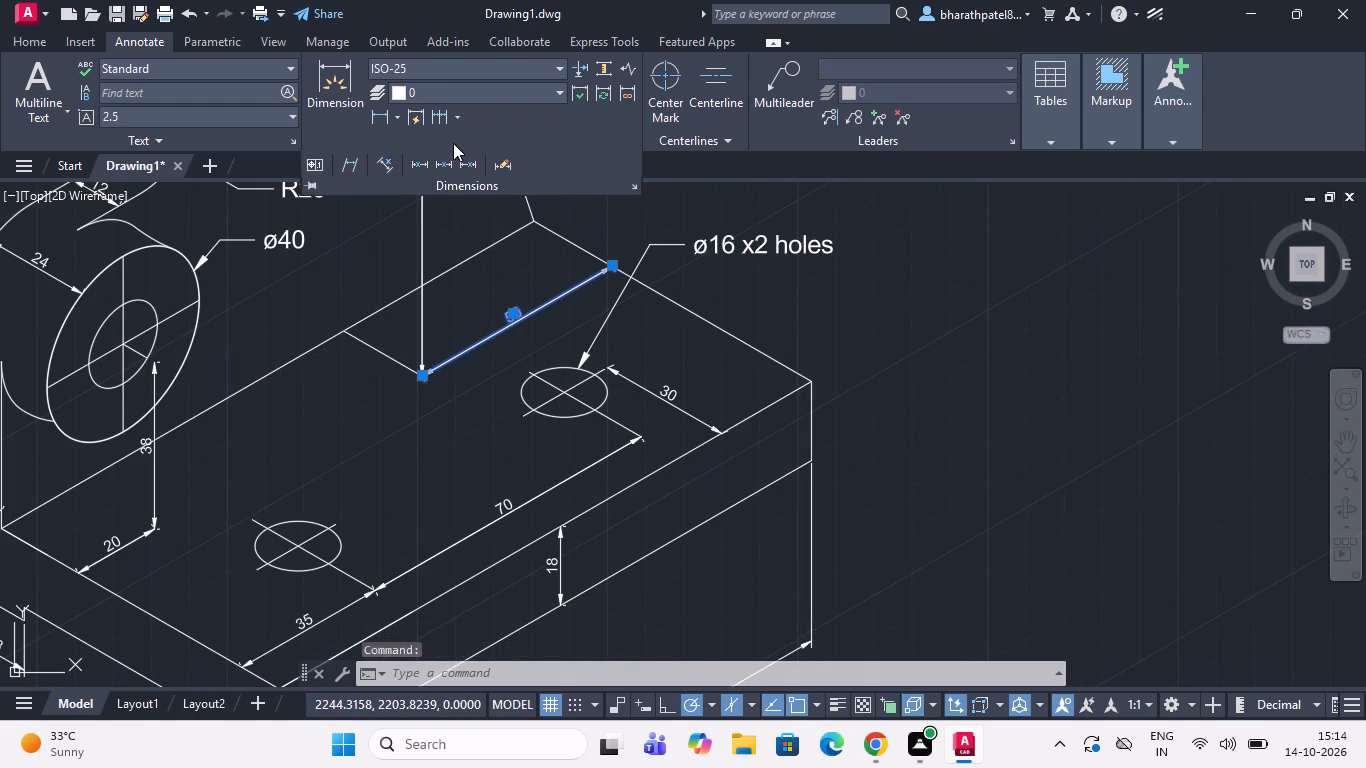
pyautogui.click(341, 163)
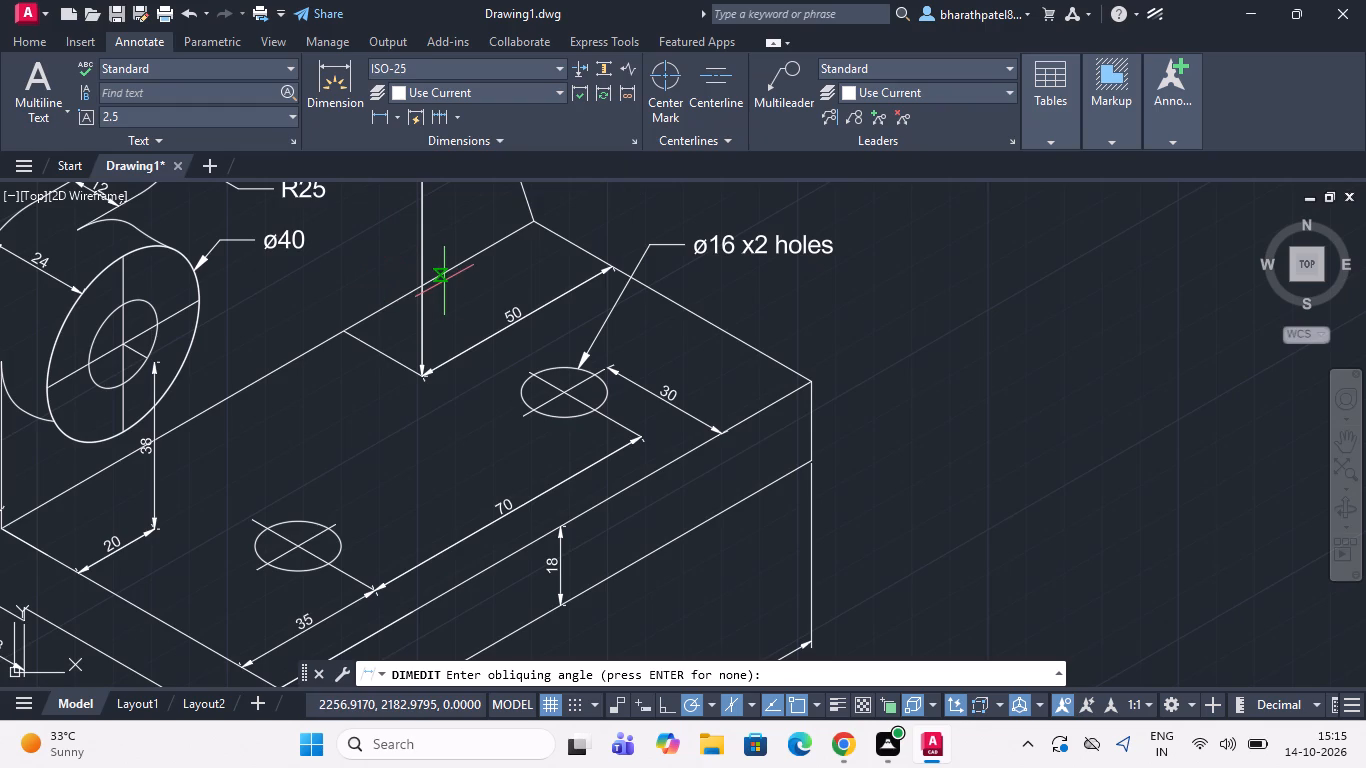
pyautogui.write('30')
pyautogui.press('Return')
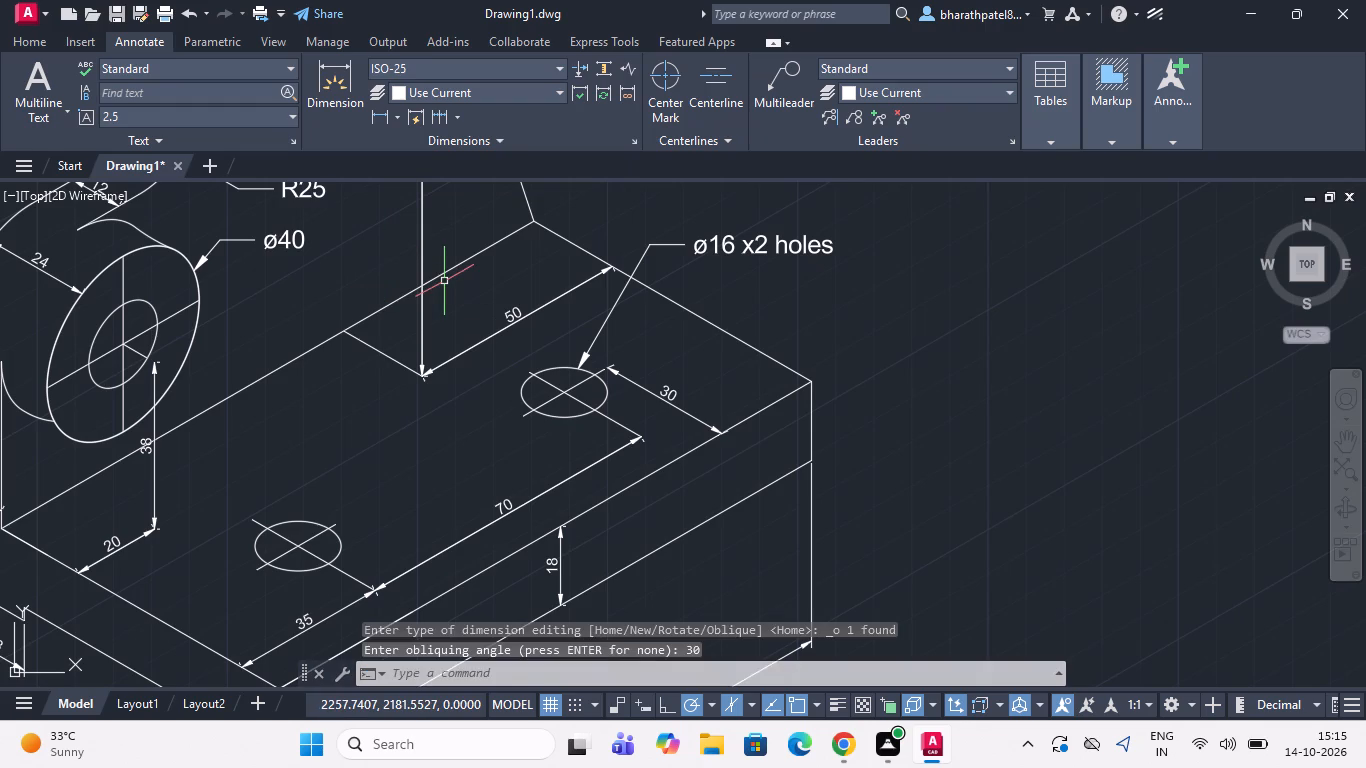
pyautogui.scroll(-2, 667, 369)
pyautogui.scroll(3, 477, 445)
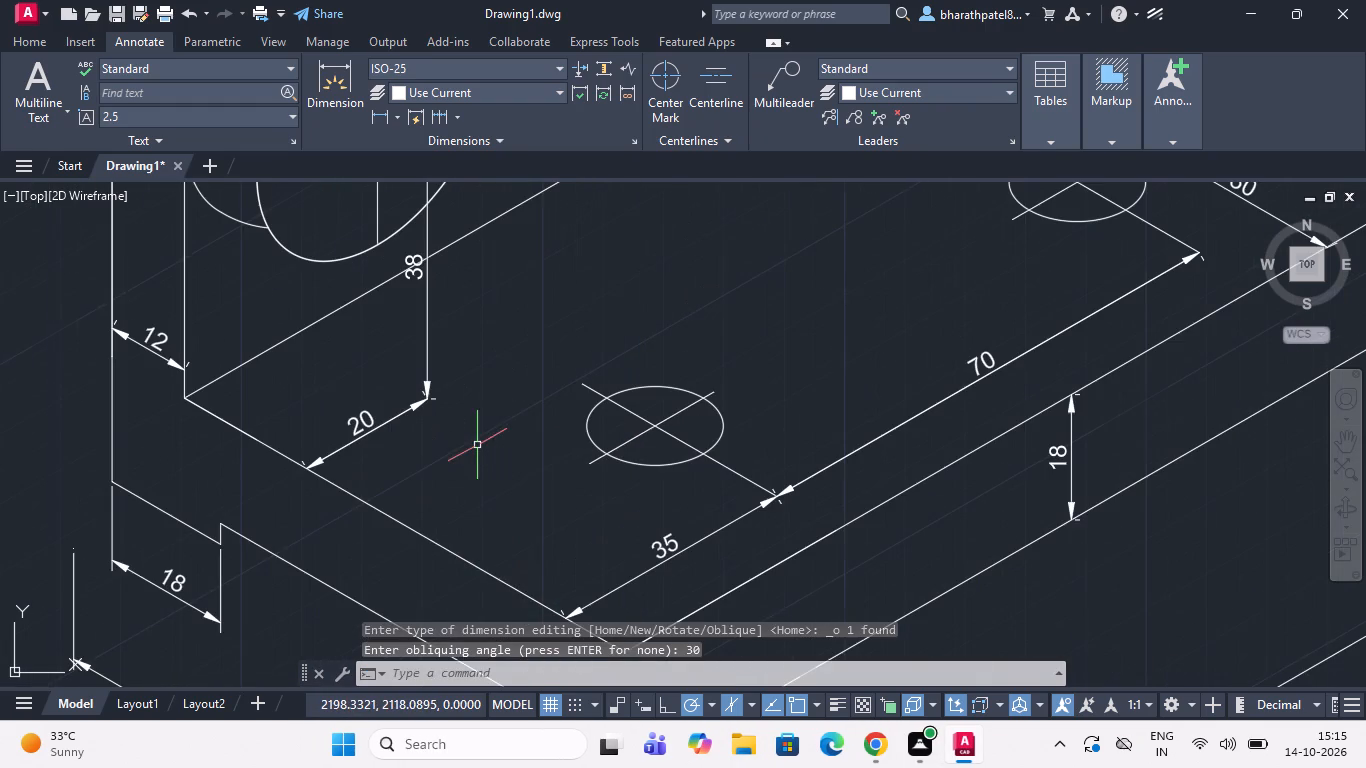
pyautogui.scroll(-3, 471, 420)
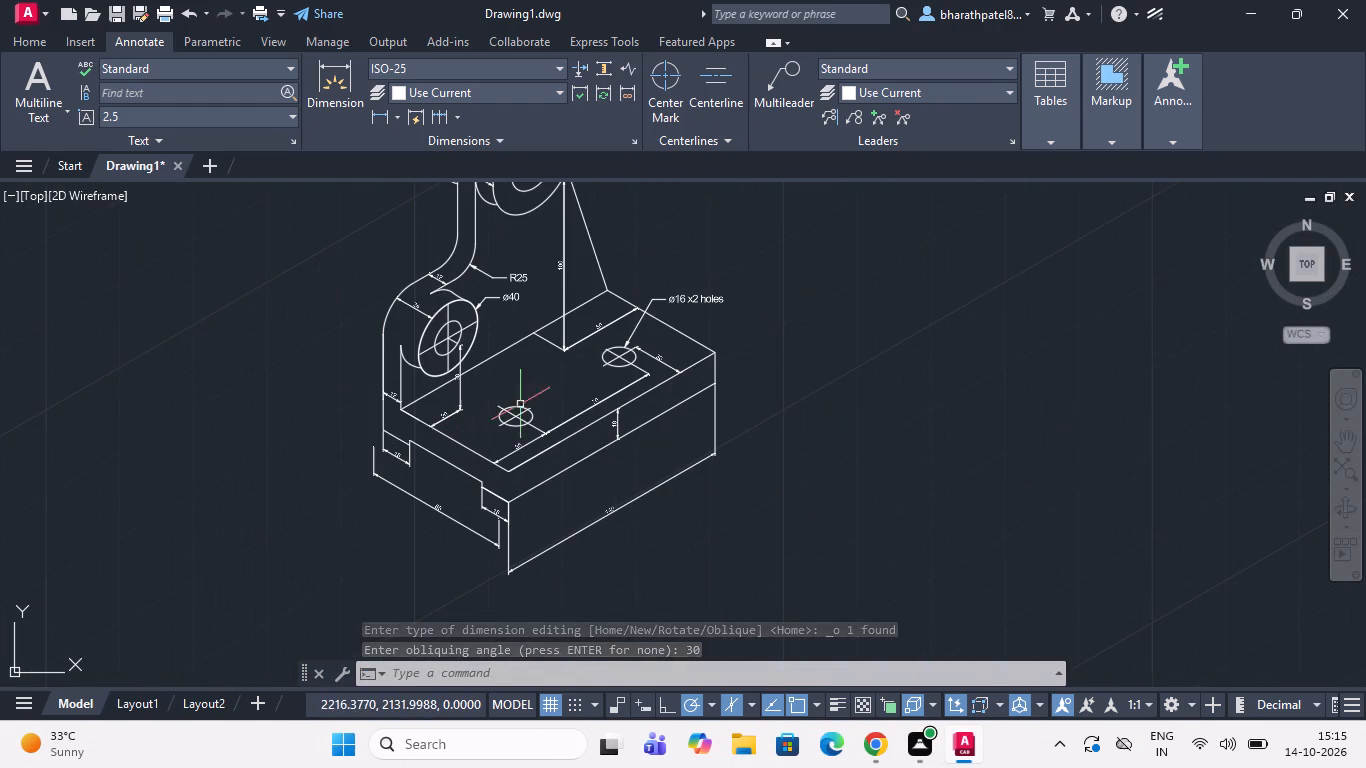
# Inspect the dimensions and leader labels across the bracket's base, upright and both cylindrical bosses for correct isometric alignment.
pyautogui.scroll(3, 558, 423)
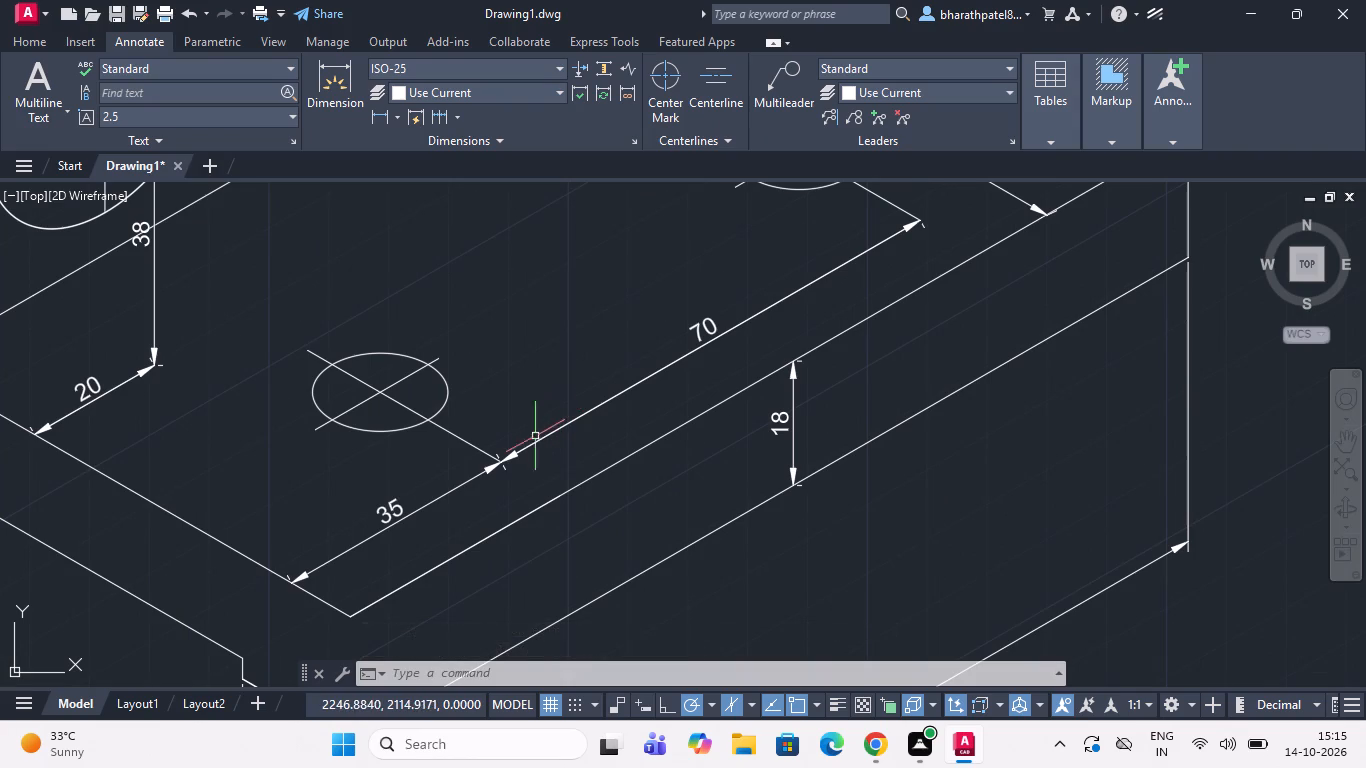
pyautogui.scroll(-4, 515, 456)
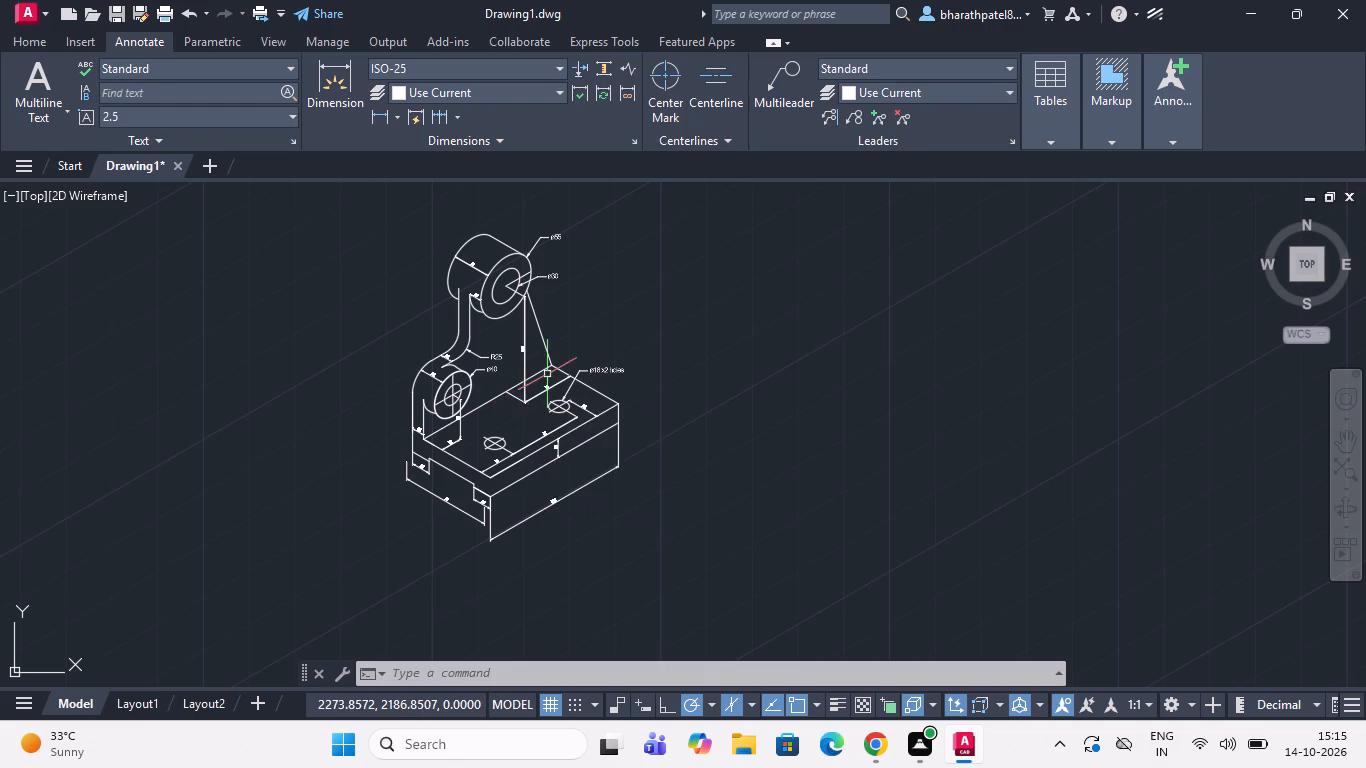
pyautogui.scroll(-1, 656, 401)
pyautogui.scroll(2, 477, 299)
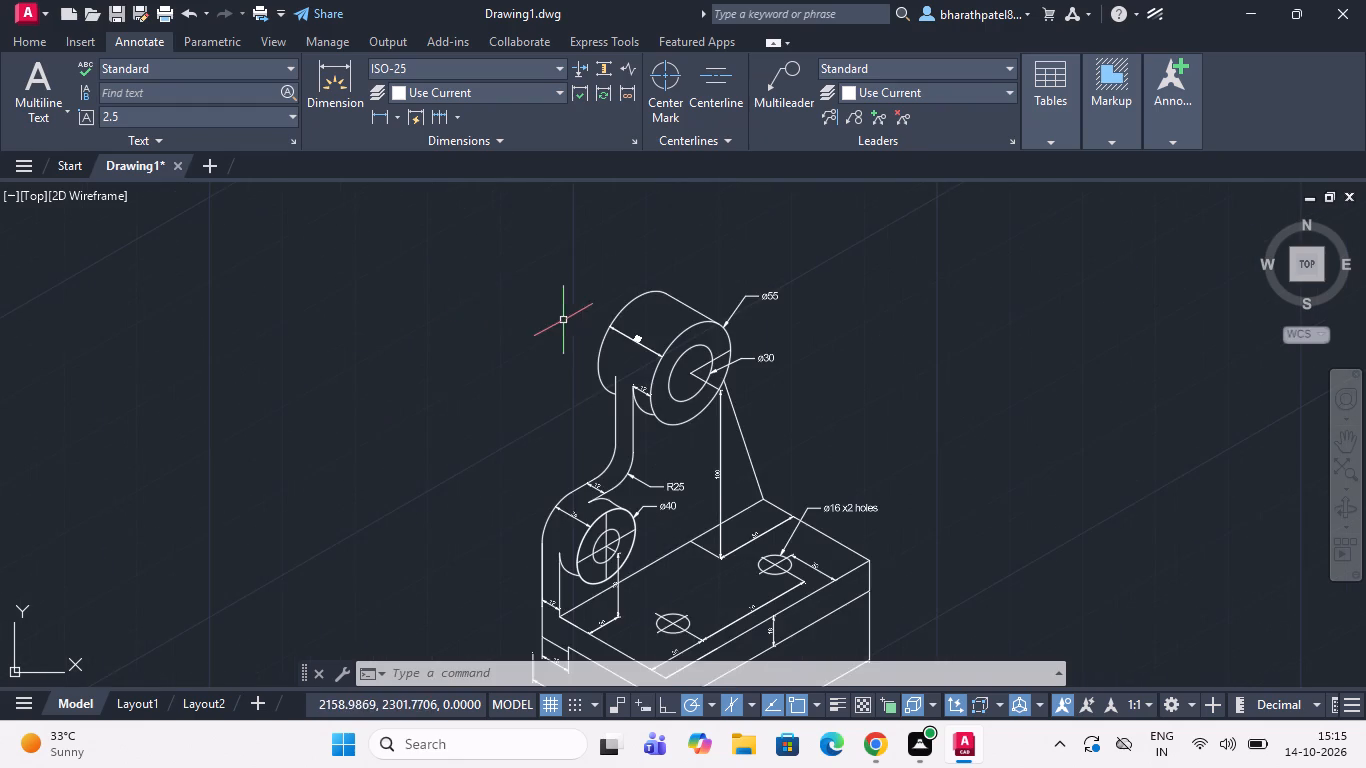
pyautogui.scroll(-1, 563, 320)
pyautogui.scroll(-1, 651, 355)
pyautogui.scroll(2, 653, 359)
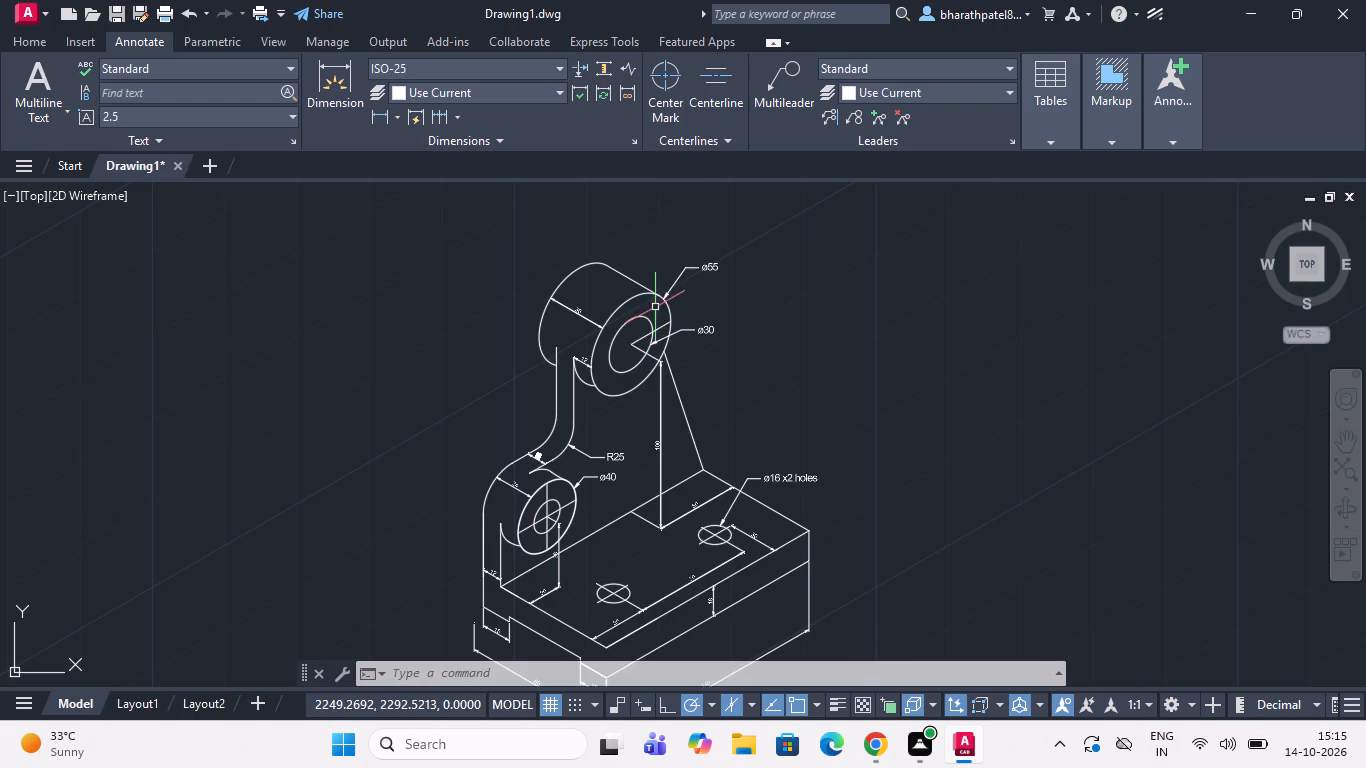
pyautogui.scroll(2, 655, 307)
pyautogui.scroll(-2, 654, 307)
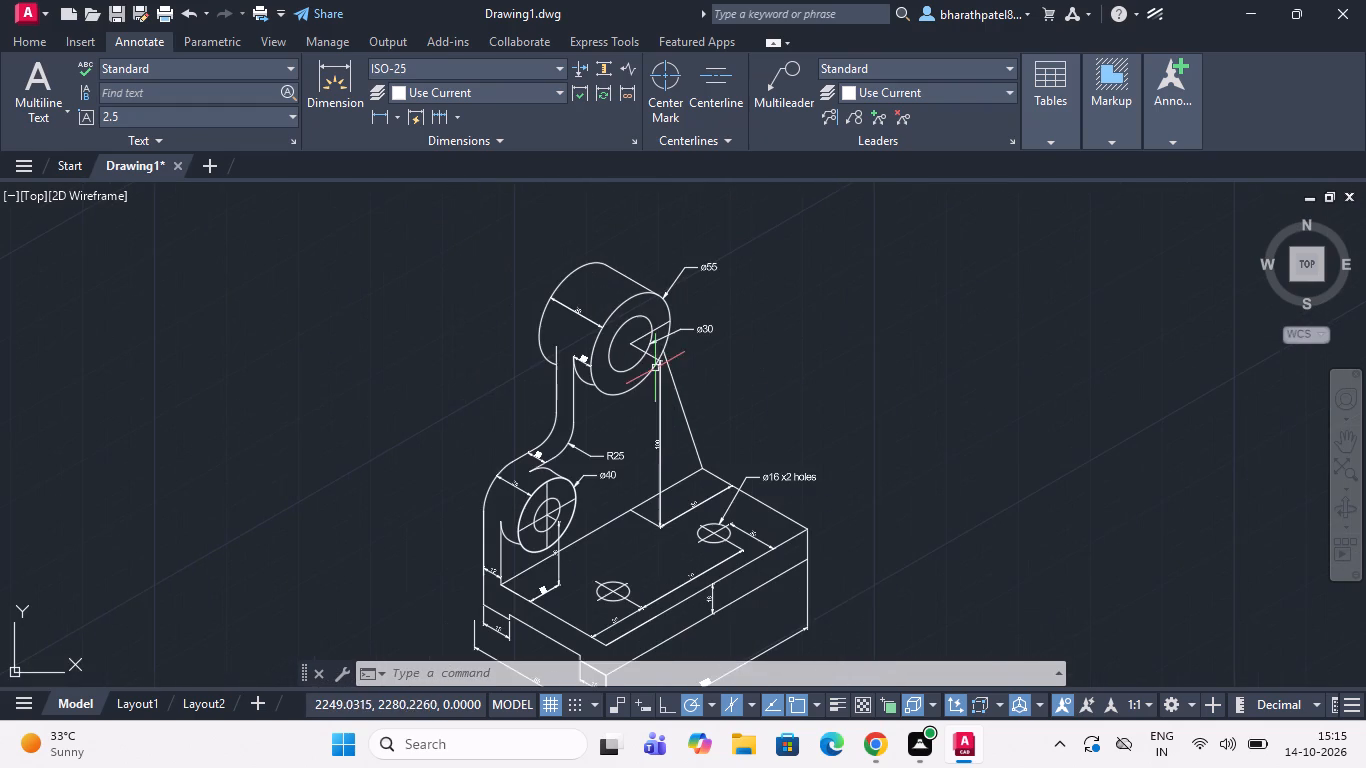
pyautogui.scroll(3, 652, 481)
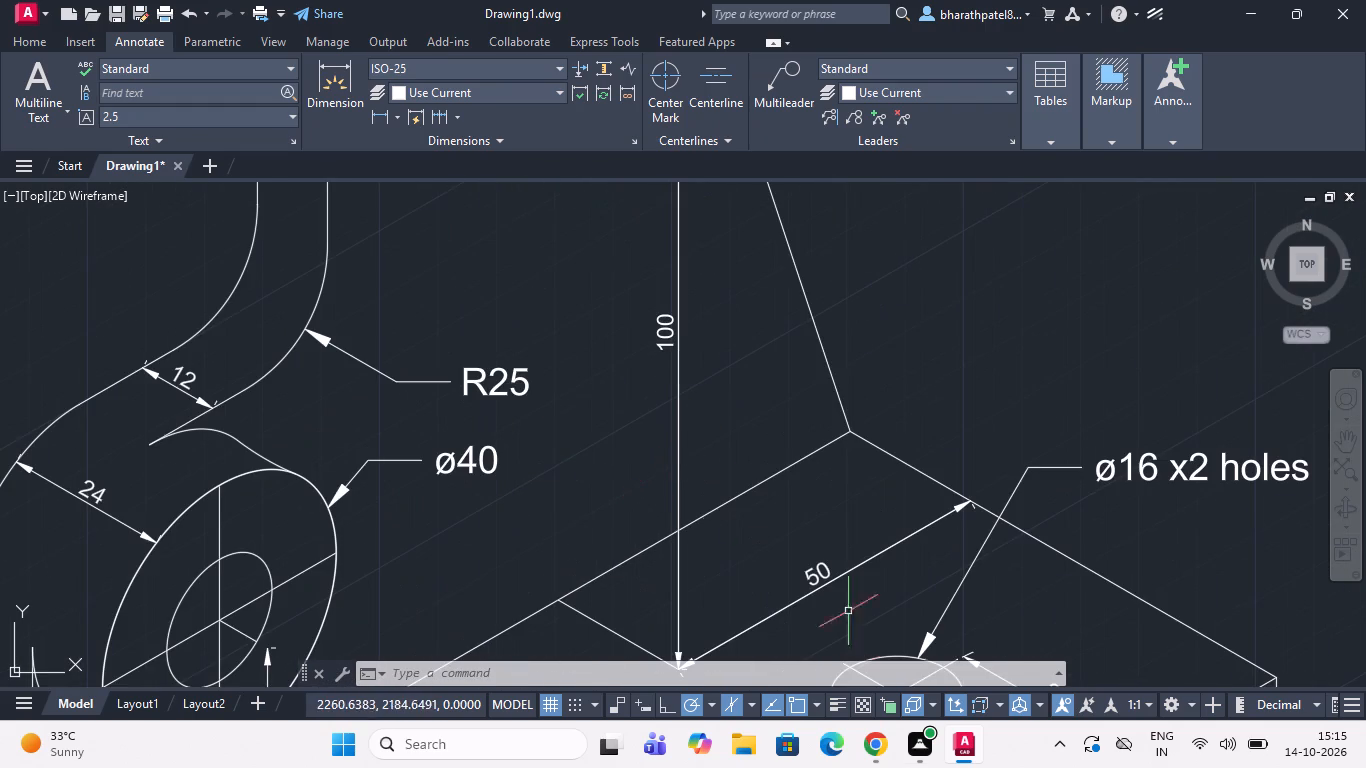
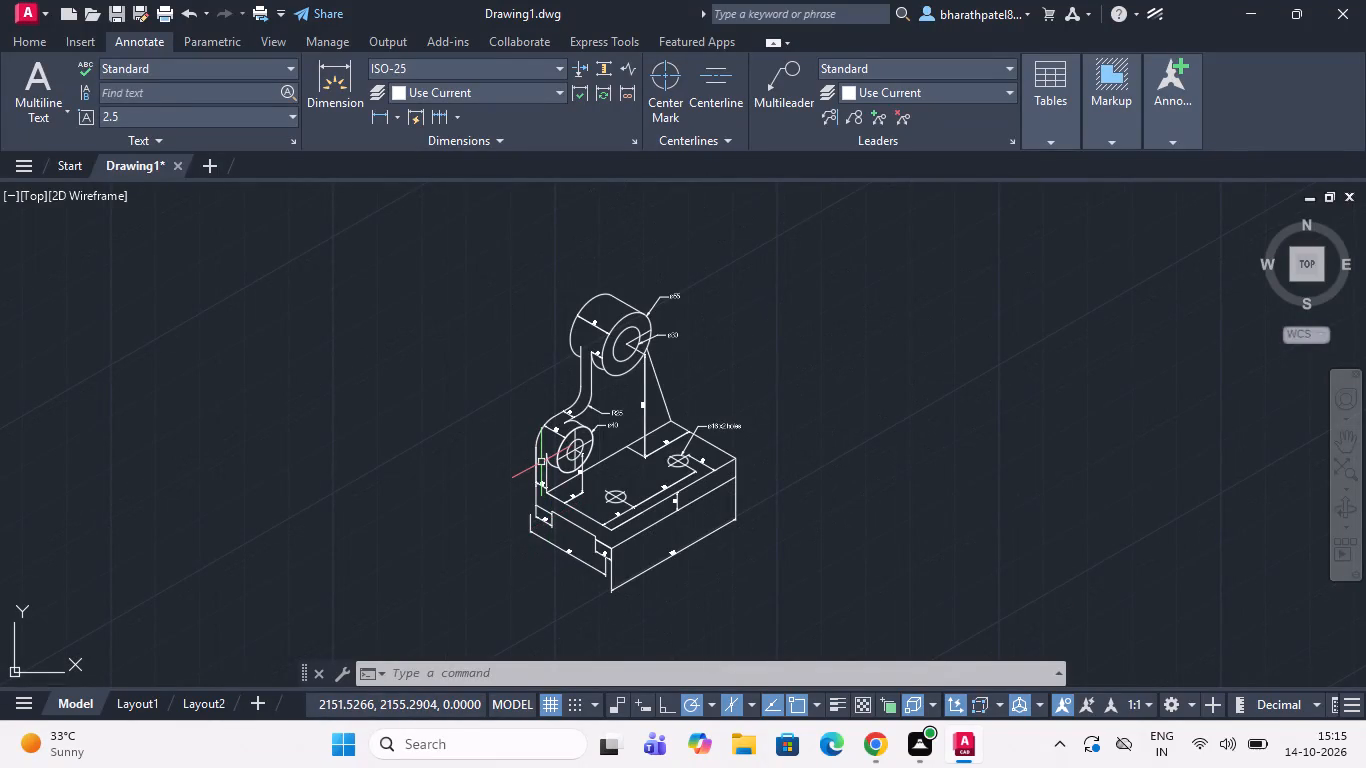
# Start saving the bracket drawing so that the file name and location can be chosen.
pyautogui.hotkey('ctrl', 's')
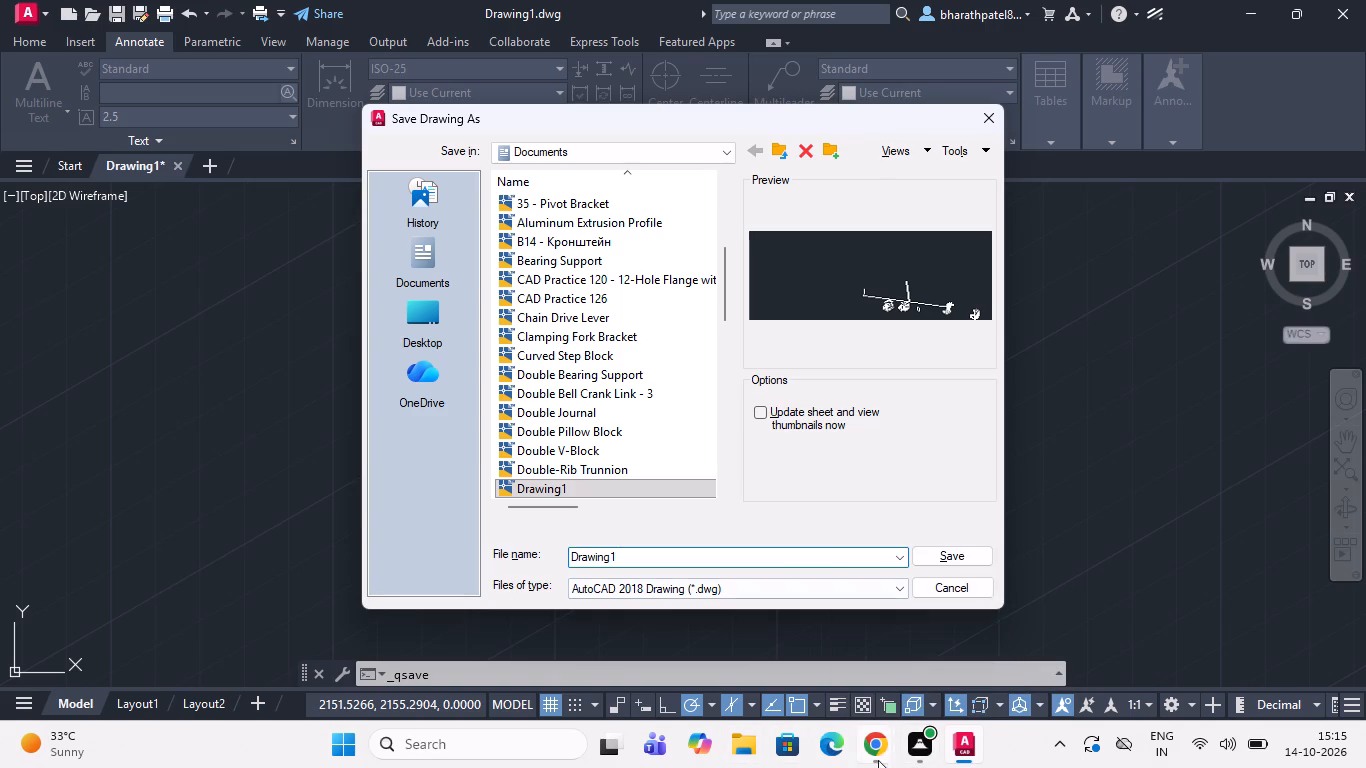
# Switch to the open Chrome windows while the drawing's save dialog stays open.
pyautogui.click(870, 745)
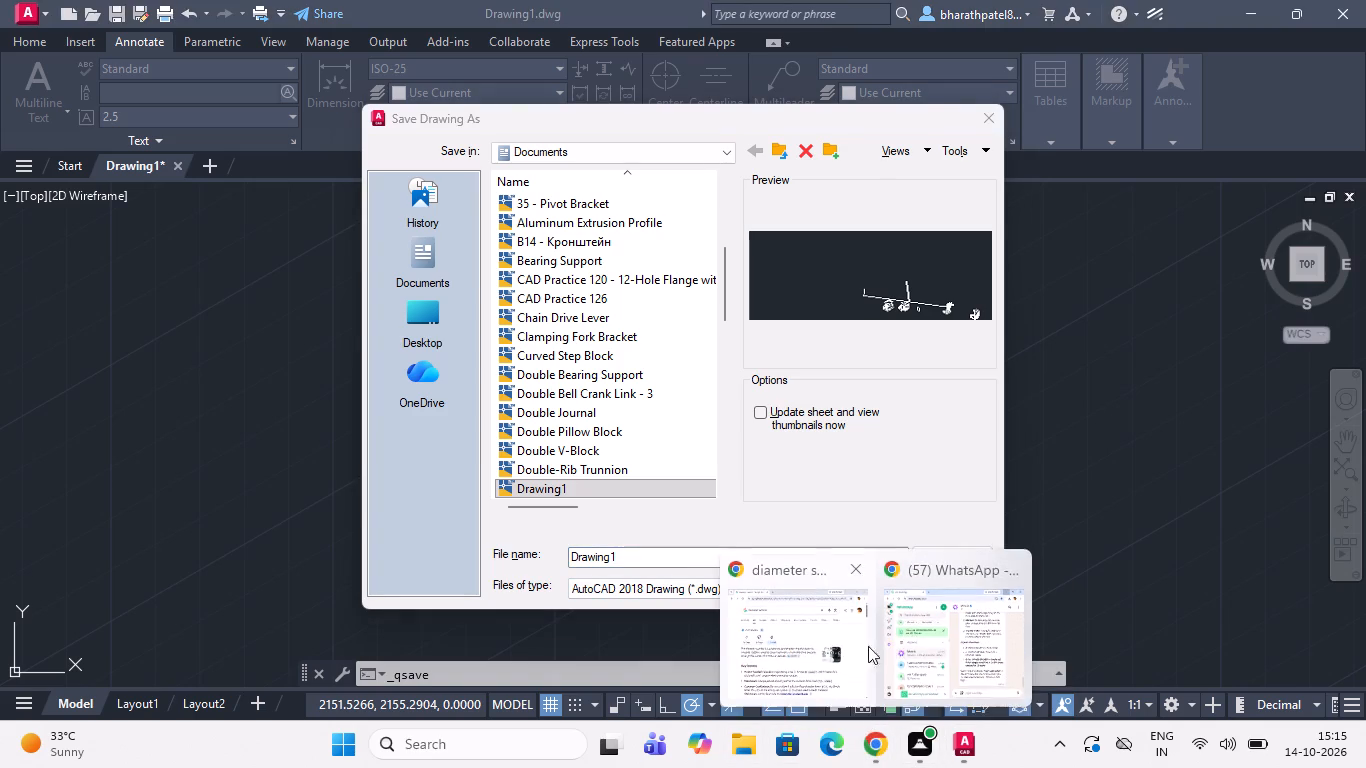
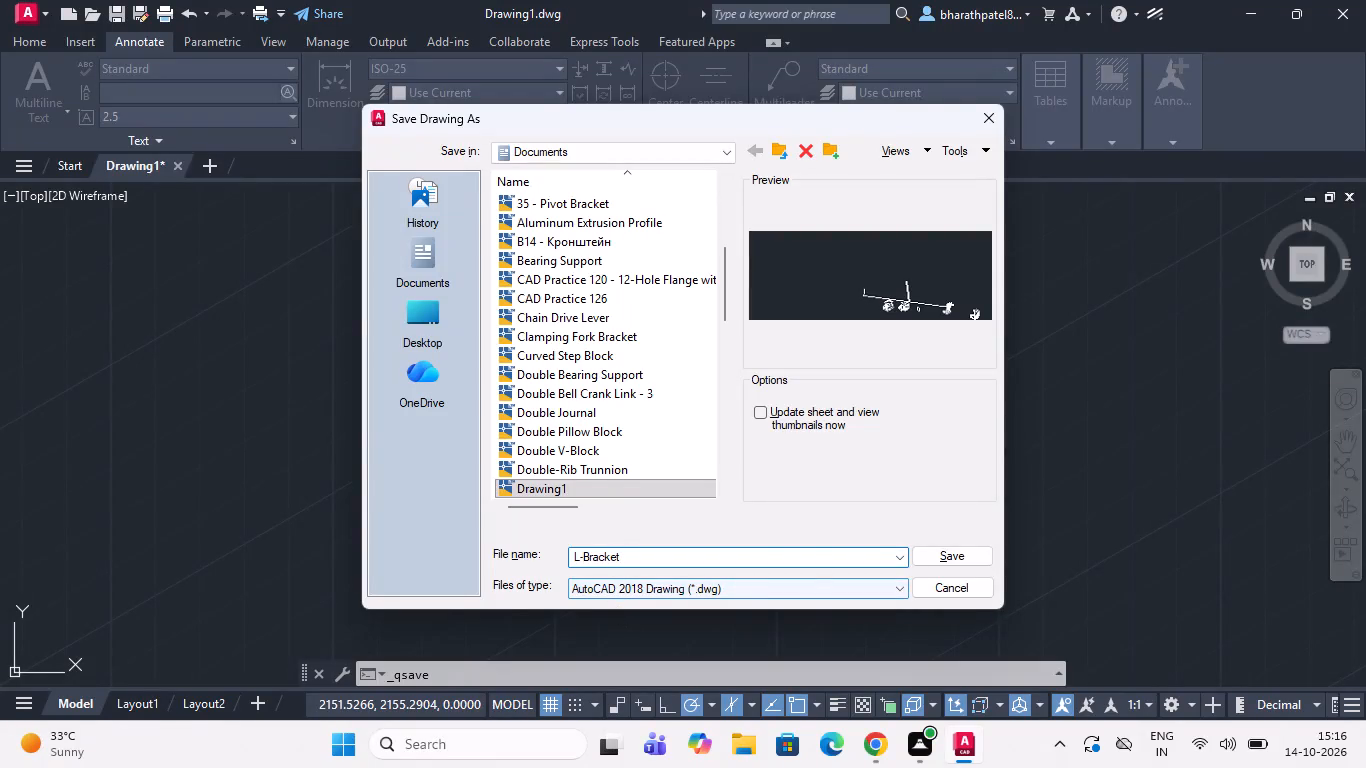
# Save the bracket drawing as L-Bracket in the Documents folder, in AutoCAD 2018 Drawing format.
pyautogui.click(954, 554)
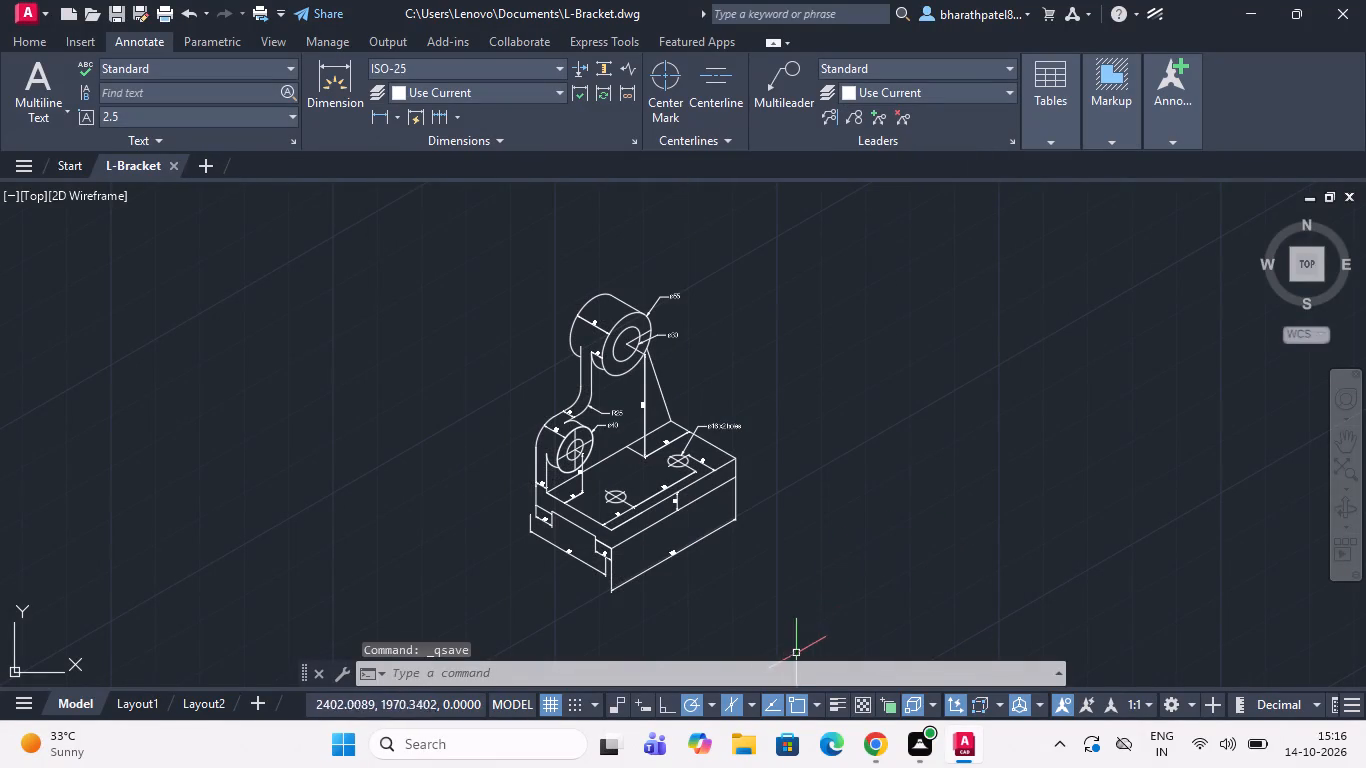
# Turn off command log recording with the LOGFILEOFF command.
pyautogui.write('log')
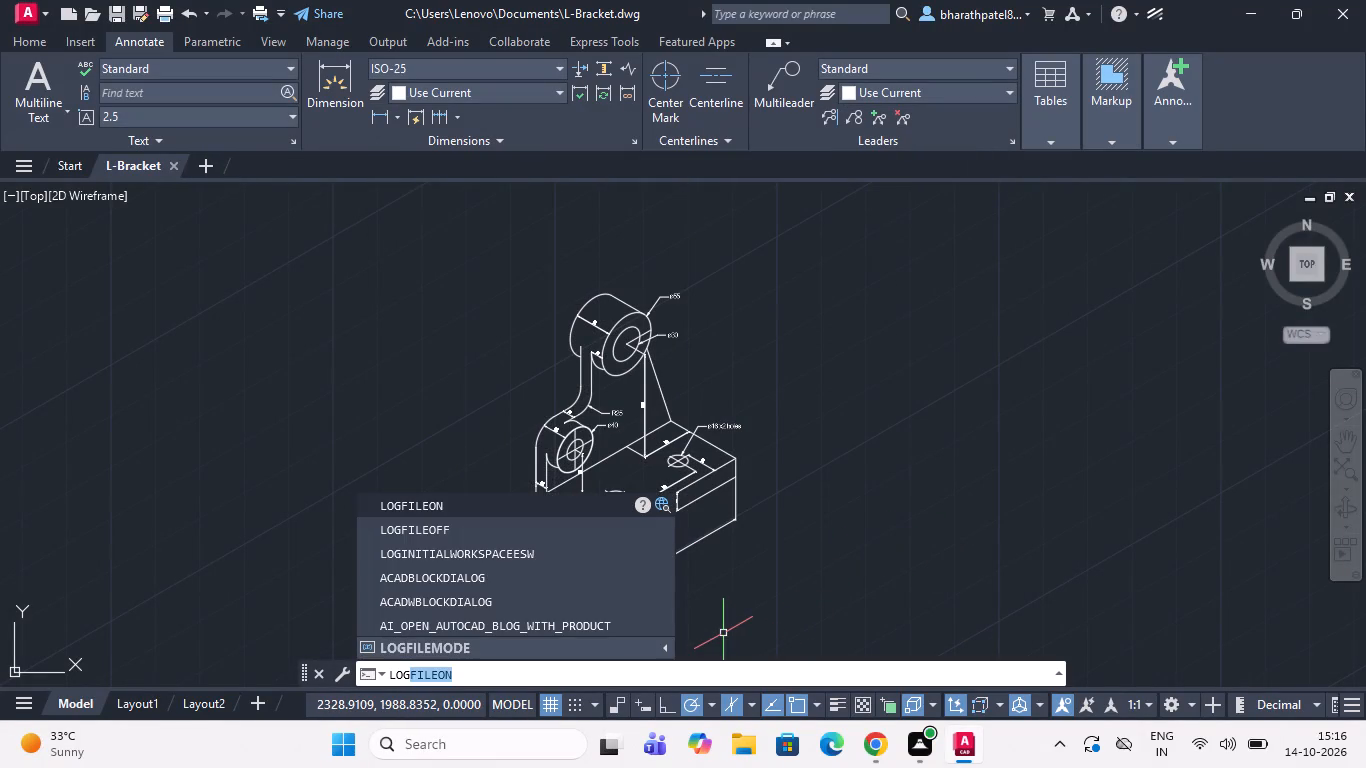
pyautogui.press('Down')
pyautogui.press('Return')
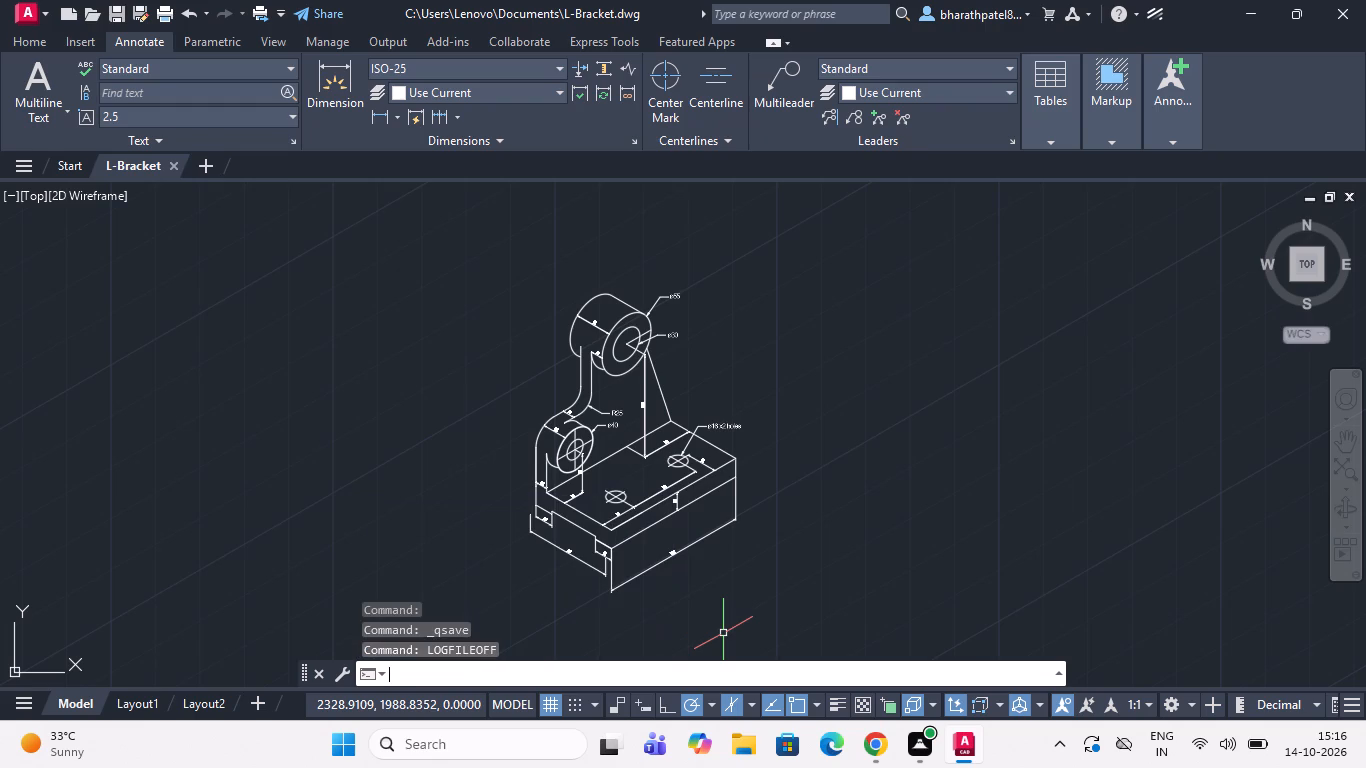
# Set up a centred landscape plot using DWG To PDF.pc3 and ISO full bleed A5 (148 x 210 mm) paper, and apply it to the layout.
pyautogui.hotkey('ctrl', 'p')
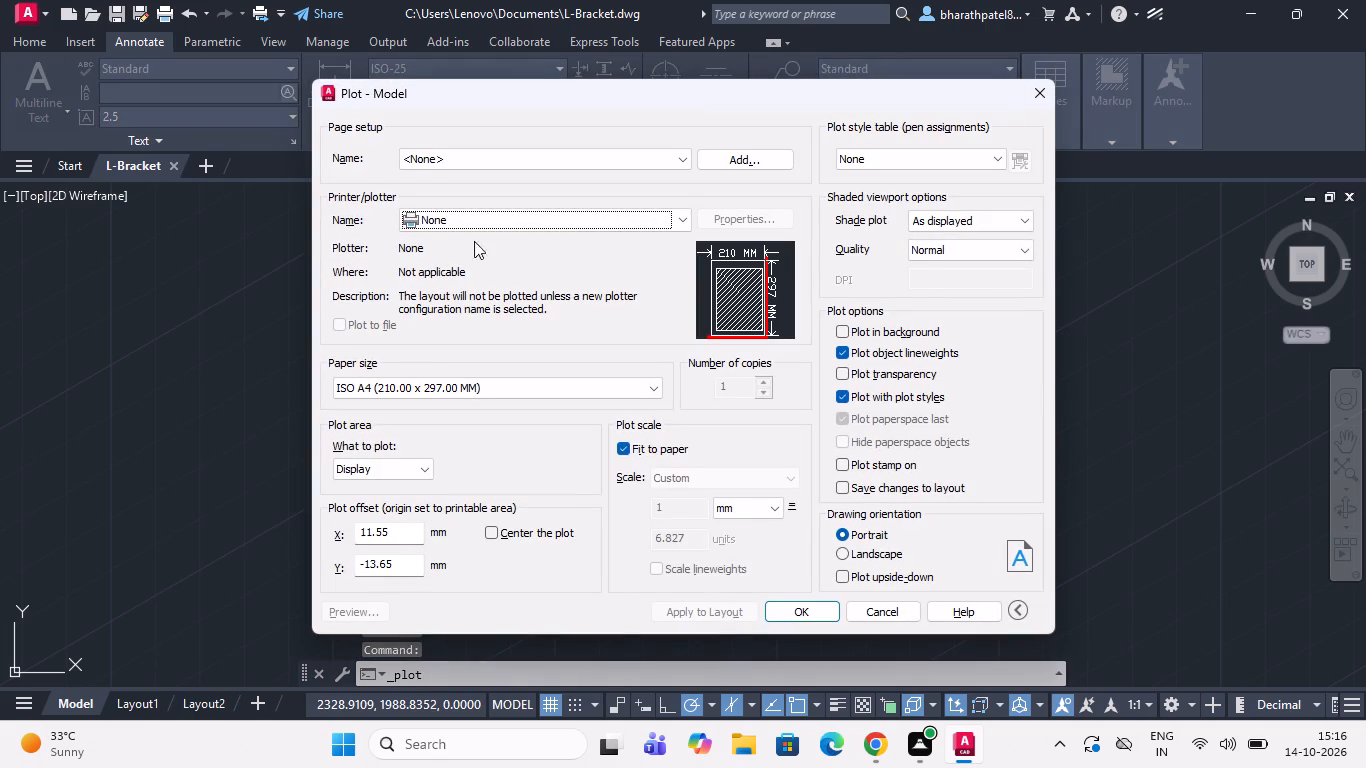
pyautogui.click(683, 218)
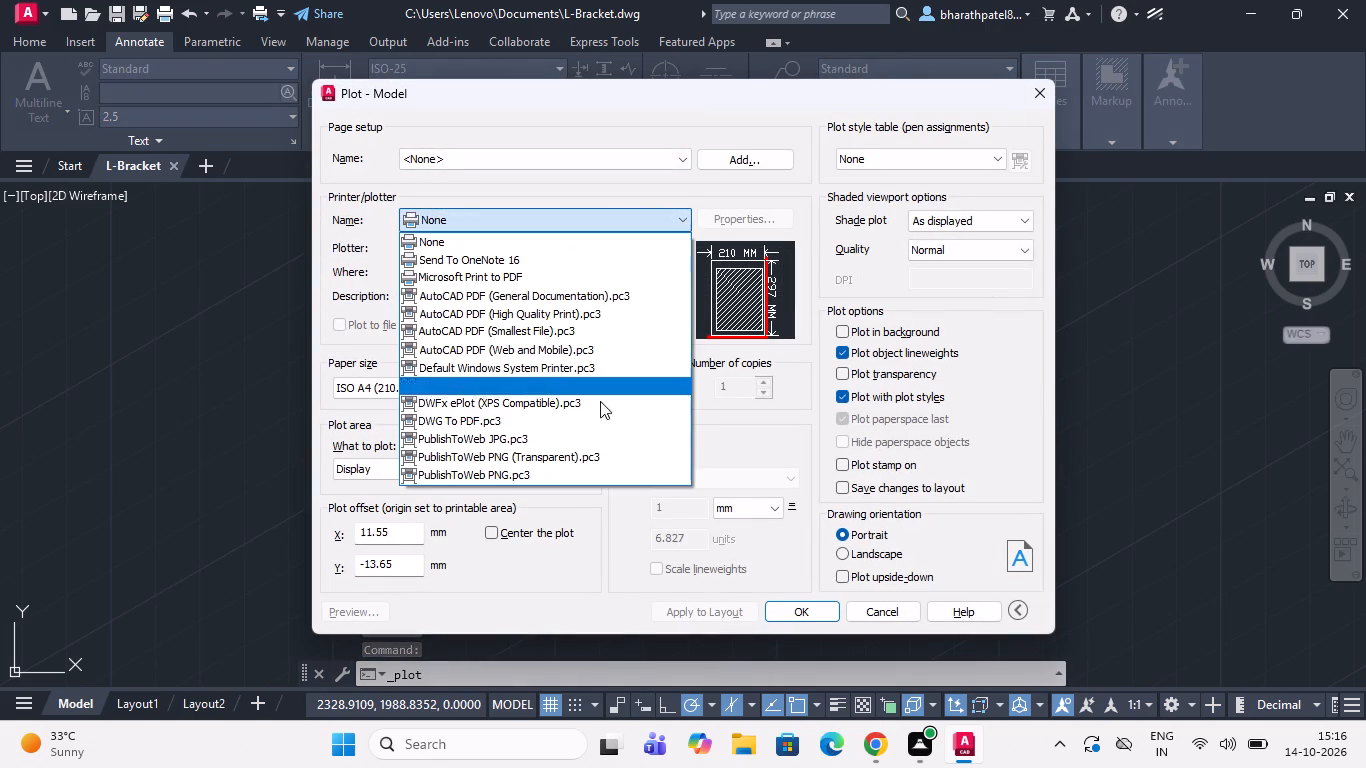
pyautogui.click(583, 416)
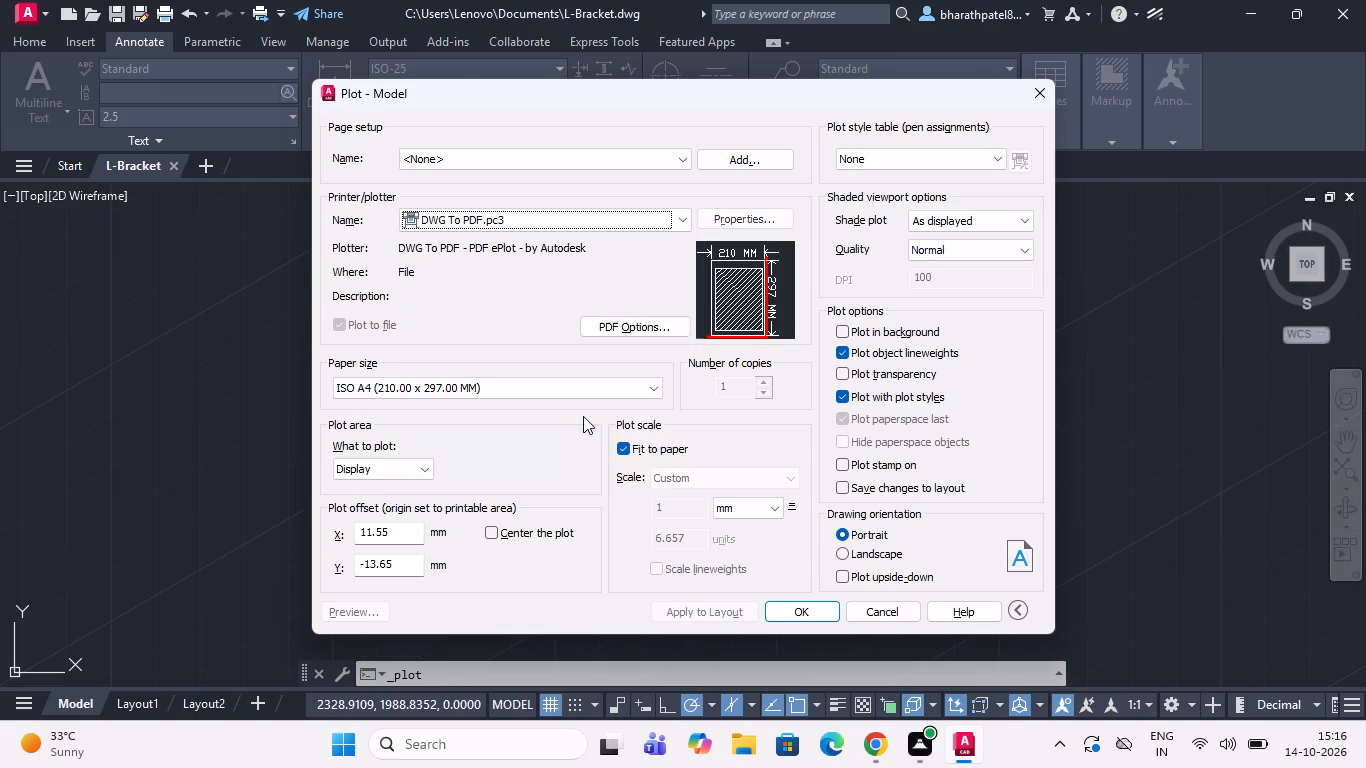
pyautogui.click(848, 552)
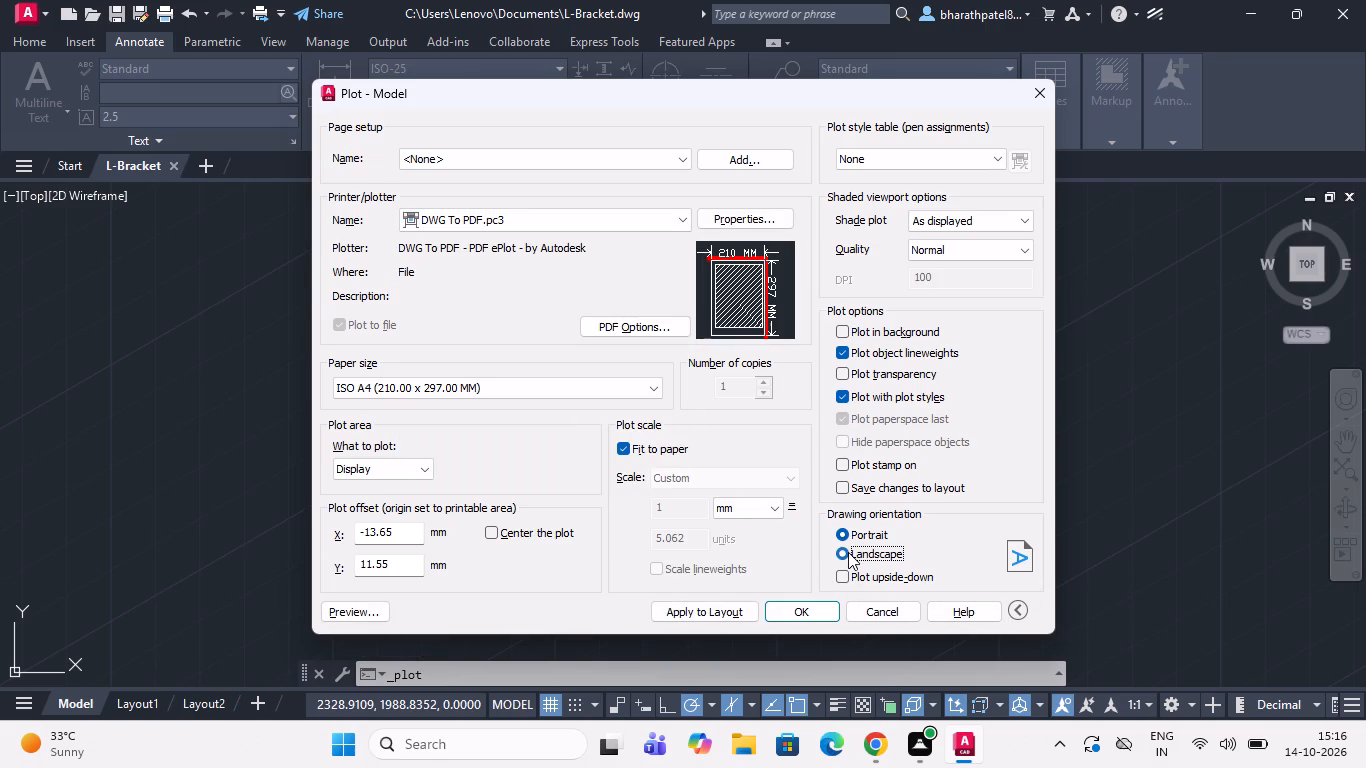
pyautogui.click(607, 394)
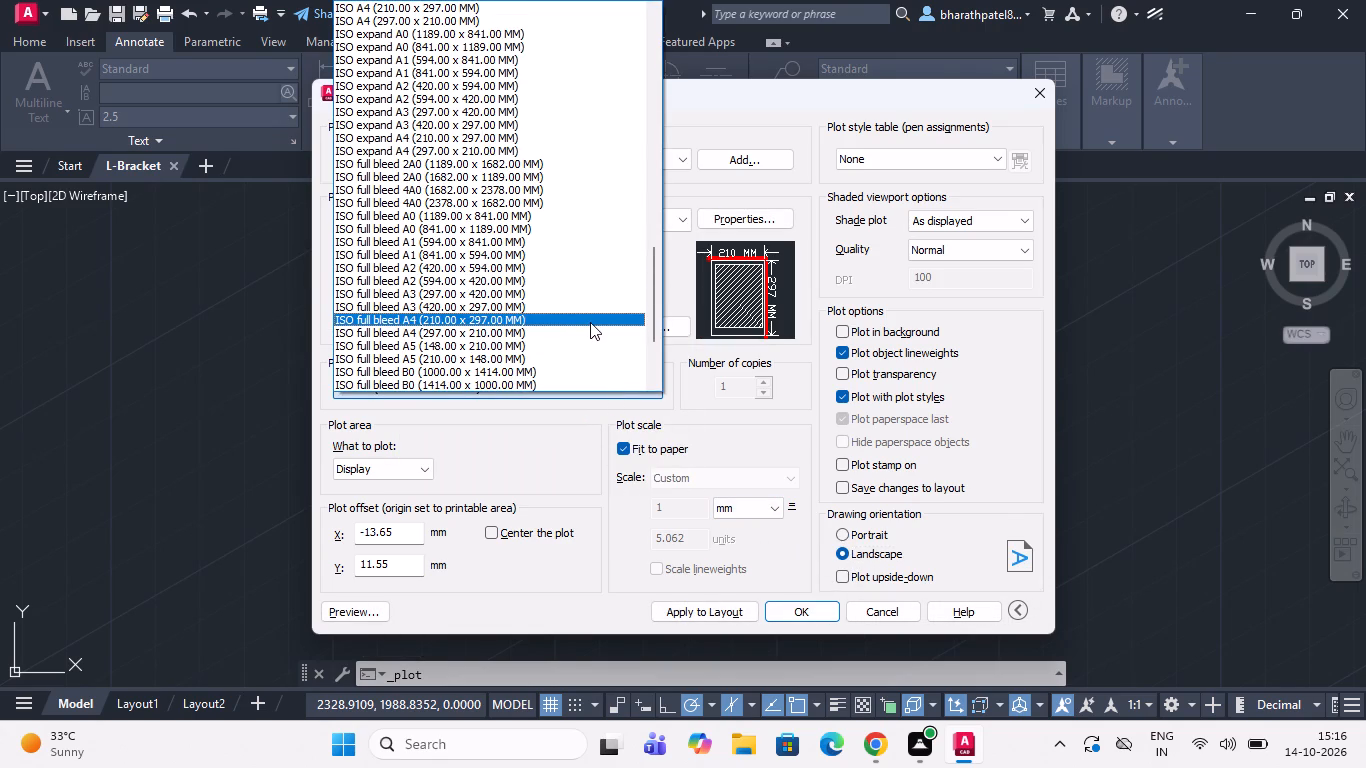
pyautogui.click(590, 330)
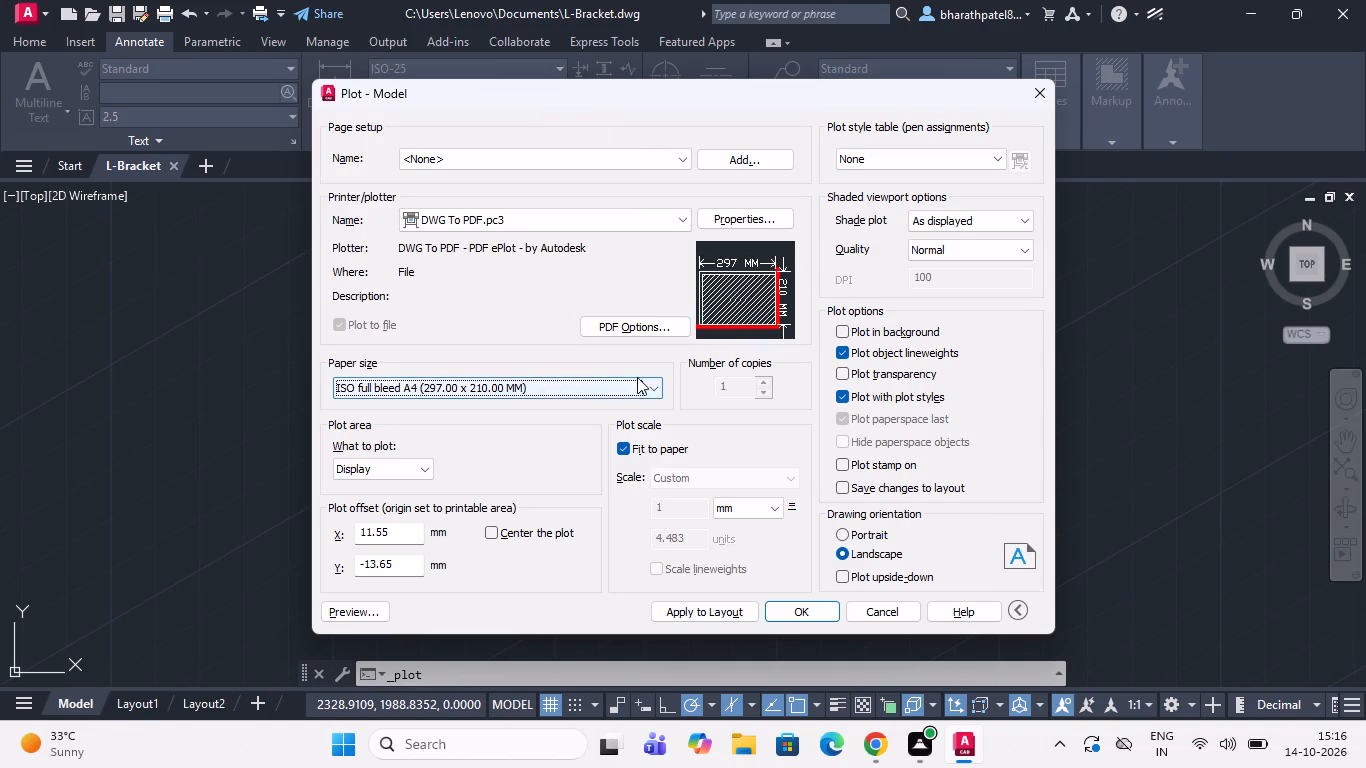
pyautogui.scroll(-1, 637, 377)
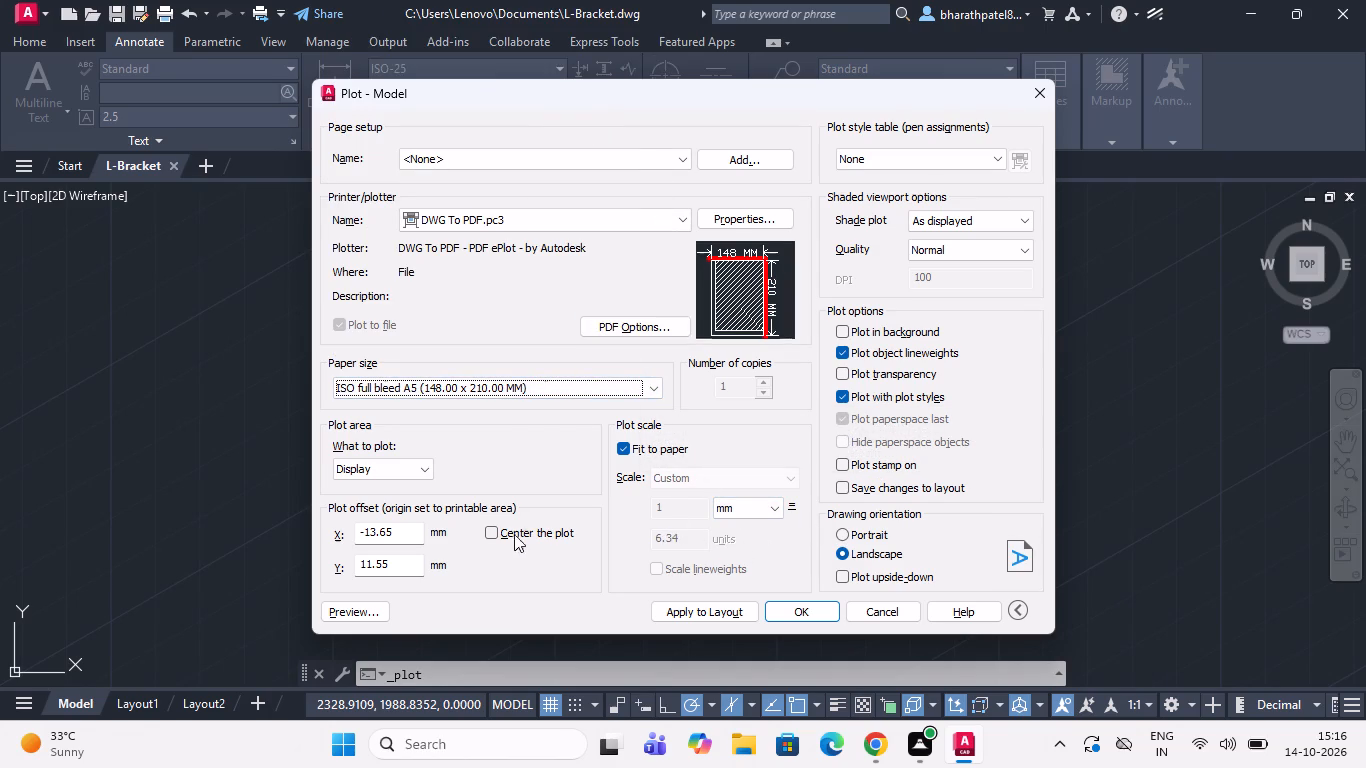
pyautogui.click(491, 527)
pyautogui.click(695, 618)
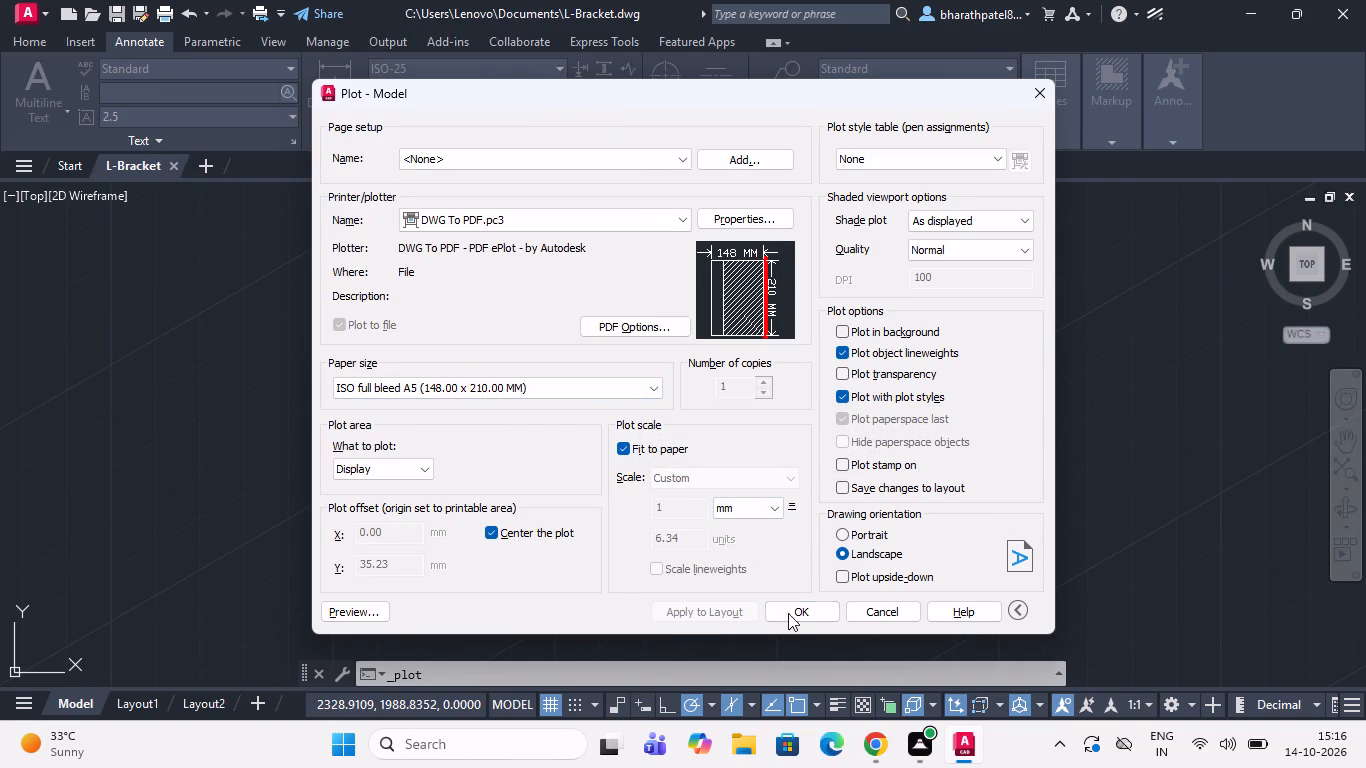
# Plot the drawing to L-Bracket-Model.pdf in the Documents folder and close the PDF viewer window that opens.
pyautogui.click(802, 609)
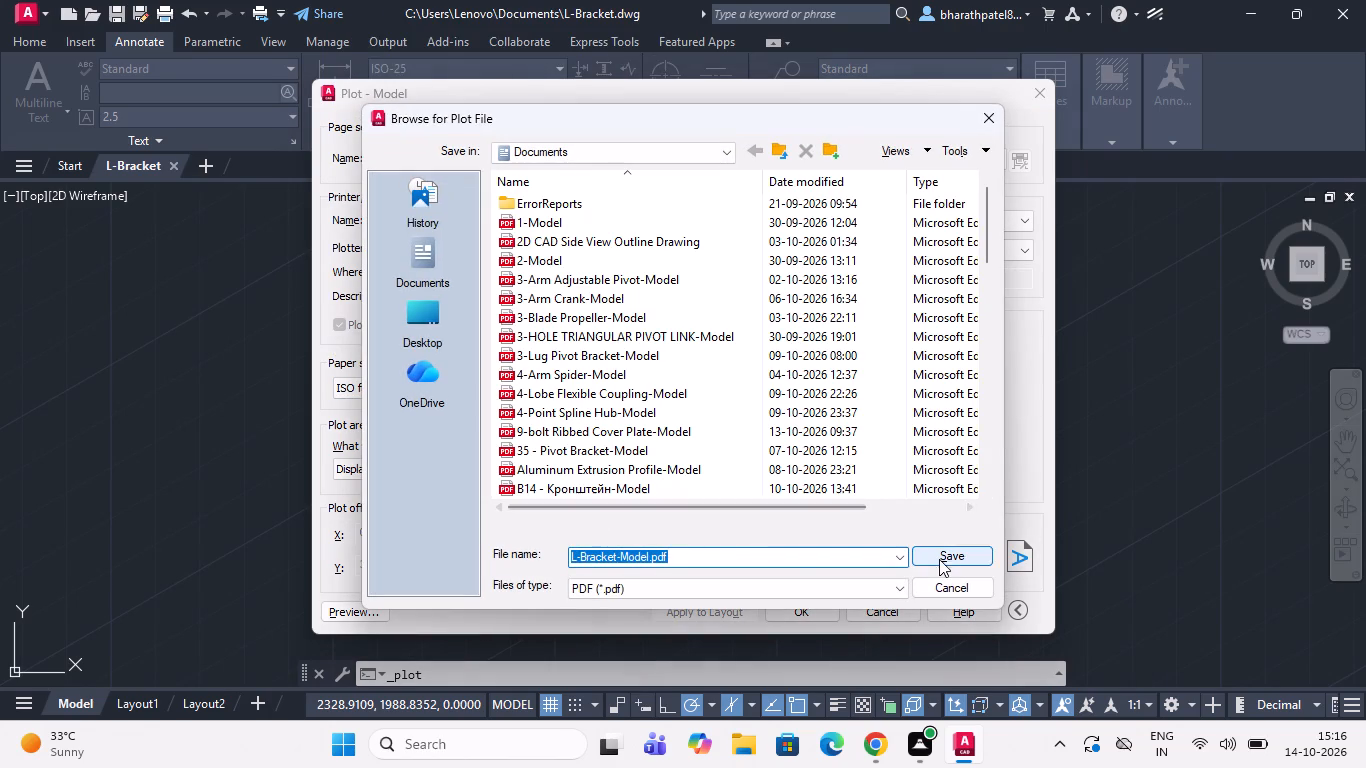
pyautogui.click(954, 560)
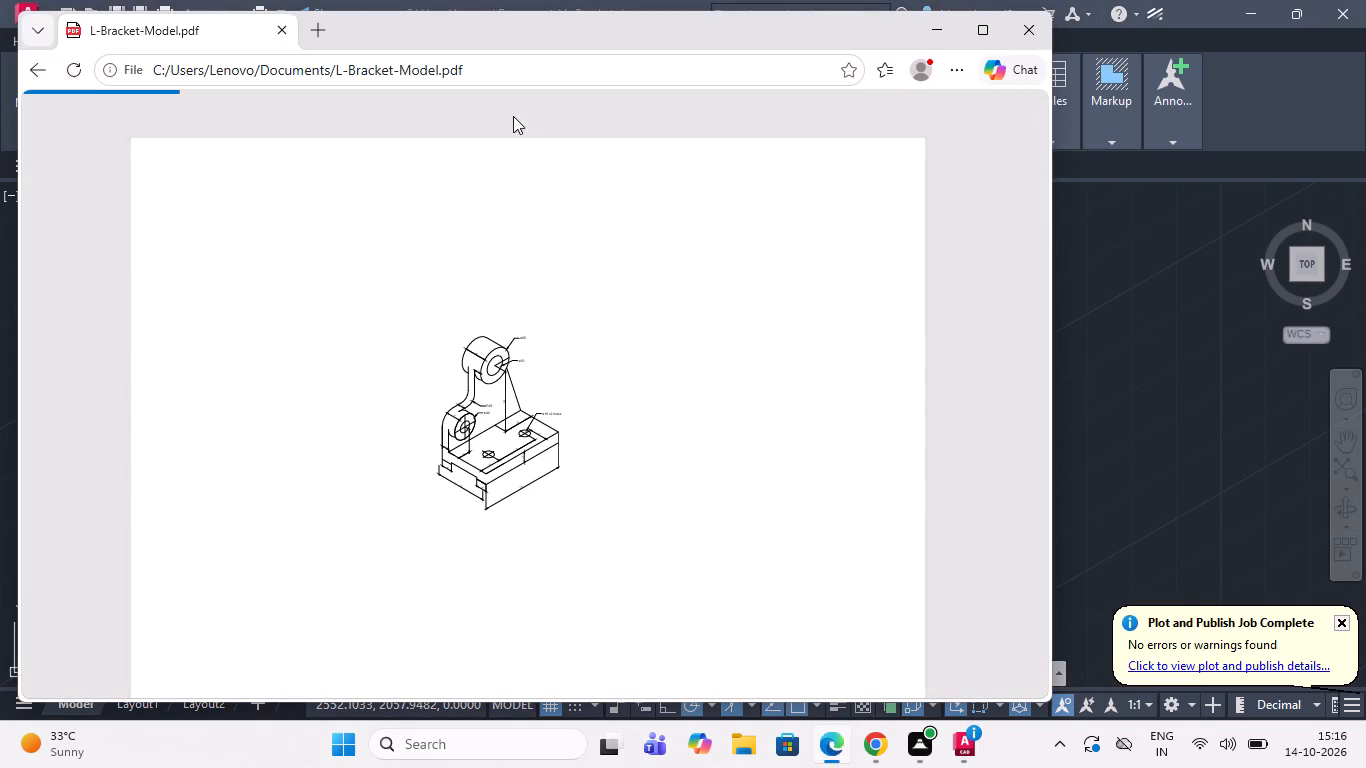
pyautogui.click(1040, 26)
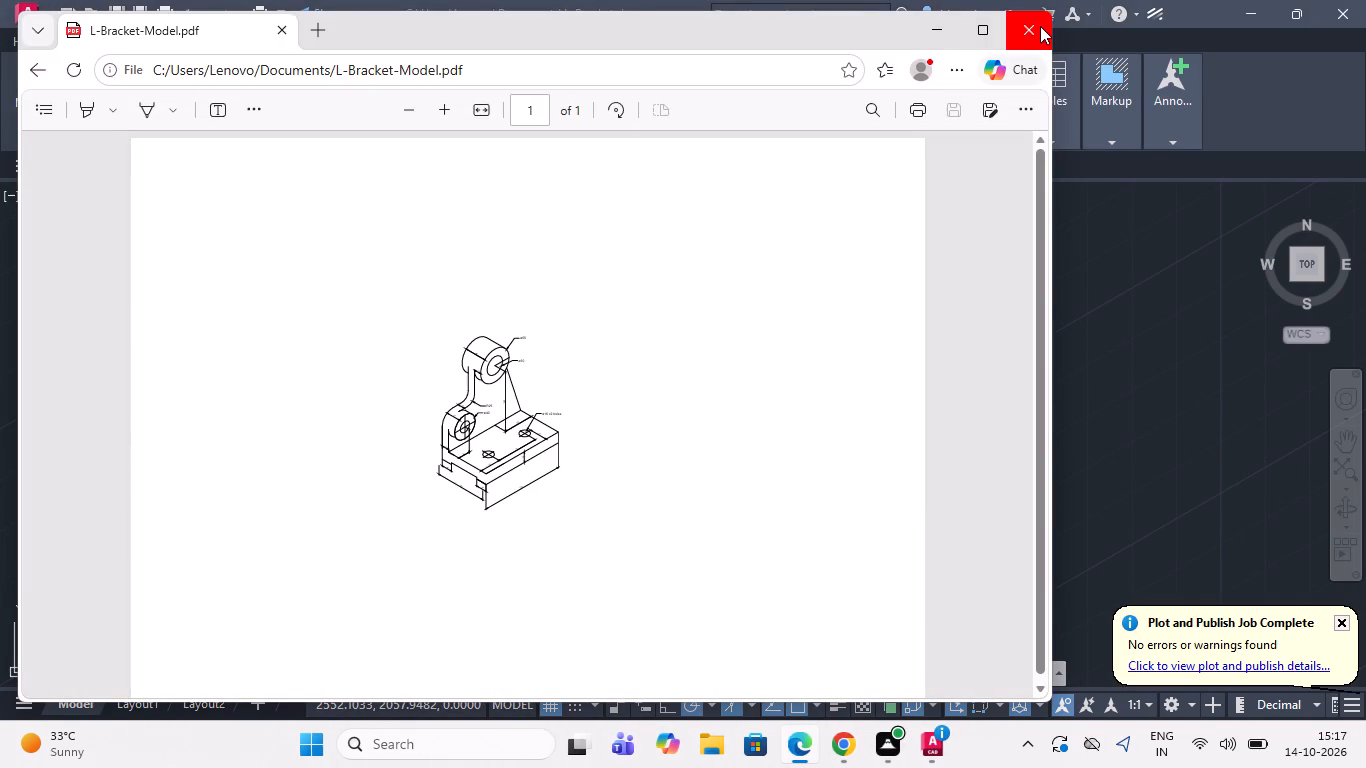